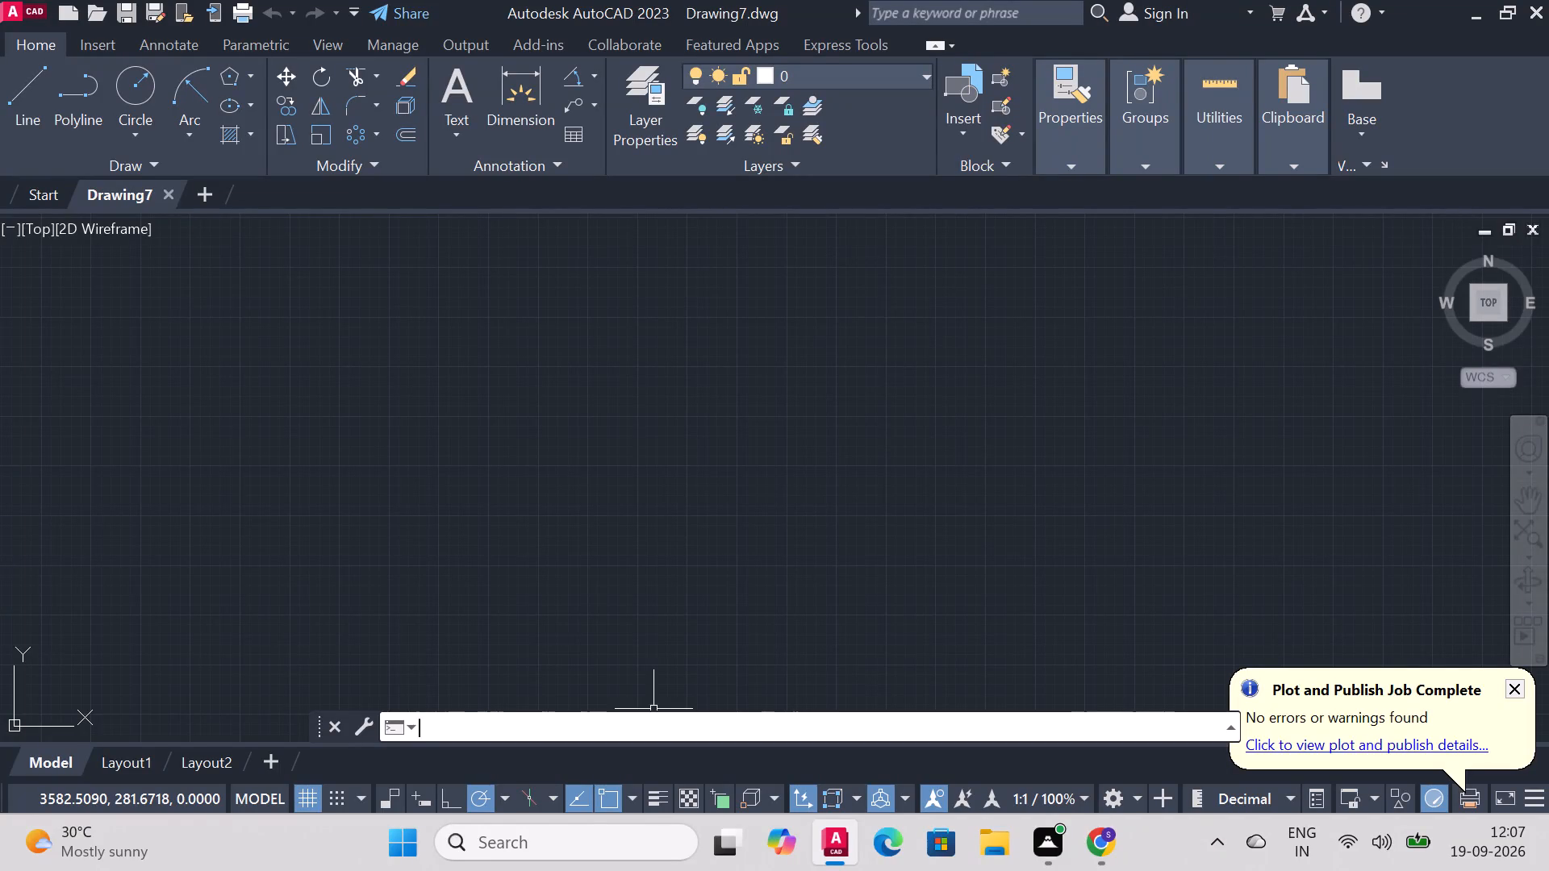
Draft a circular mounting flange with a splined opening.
Set the drawing units' length precision to 0, with no decimal places.
text(uni)
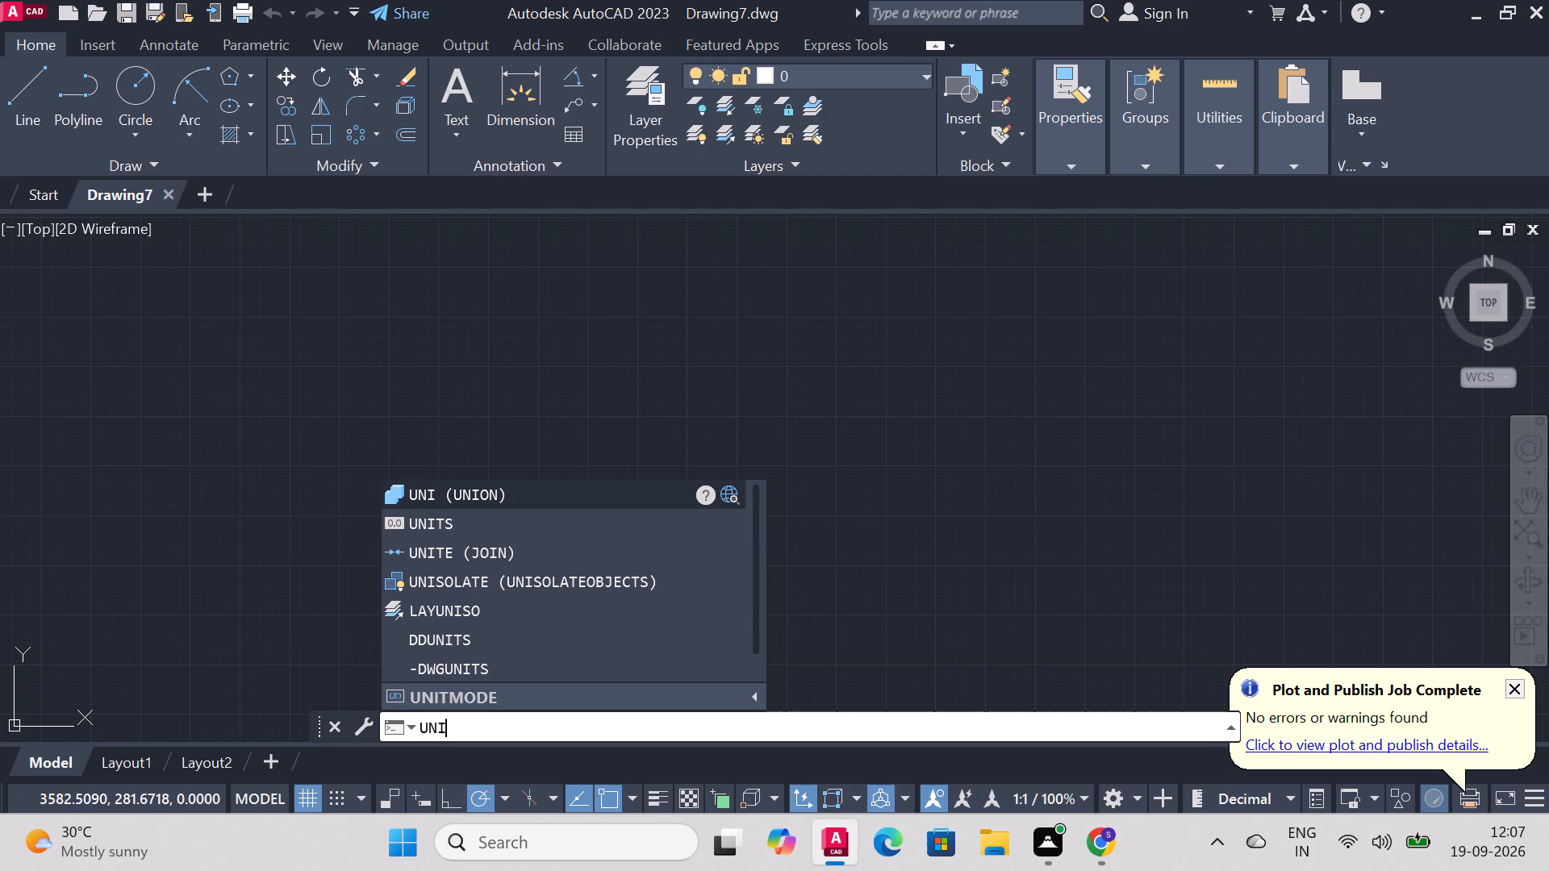
text(ts)
key(Return)
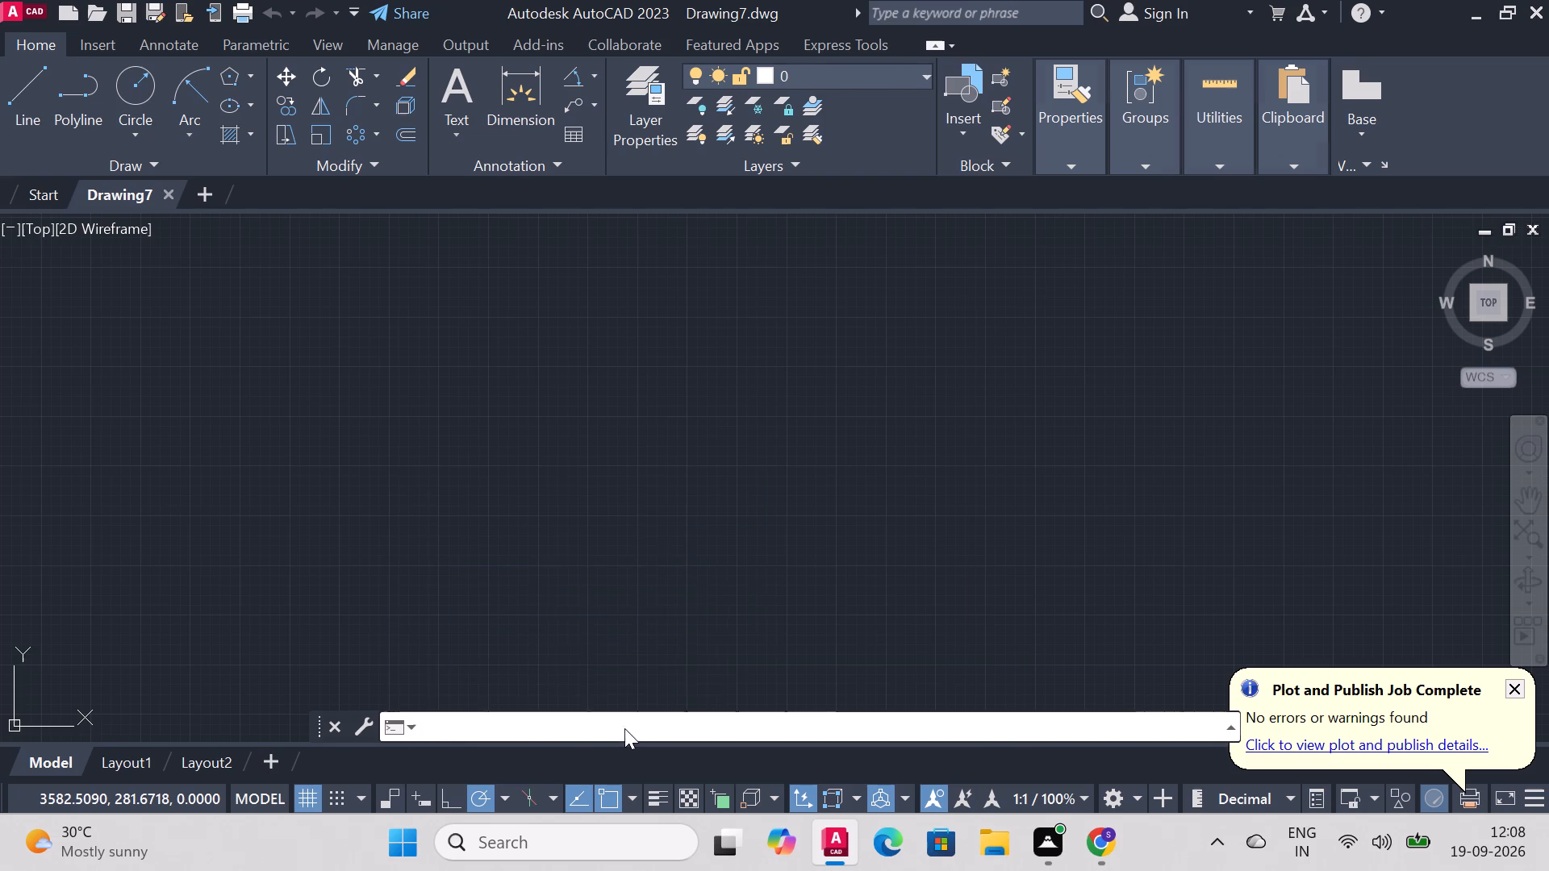
key(Tab)
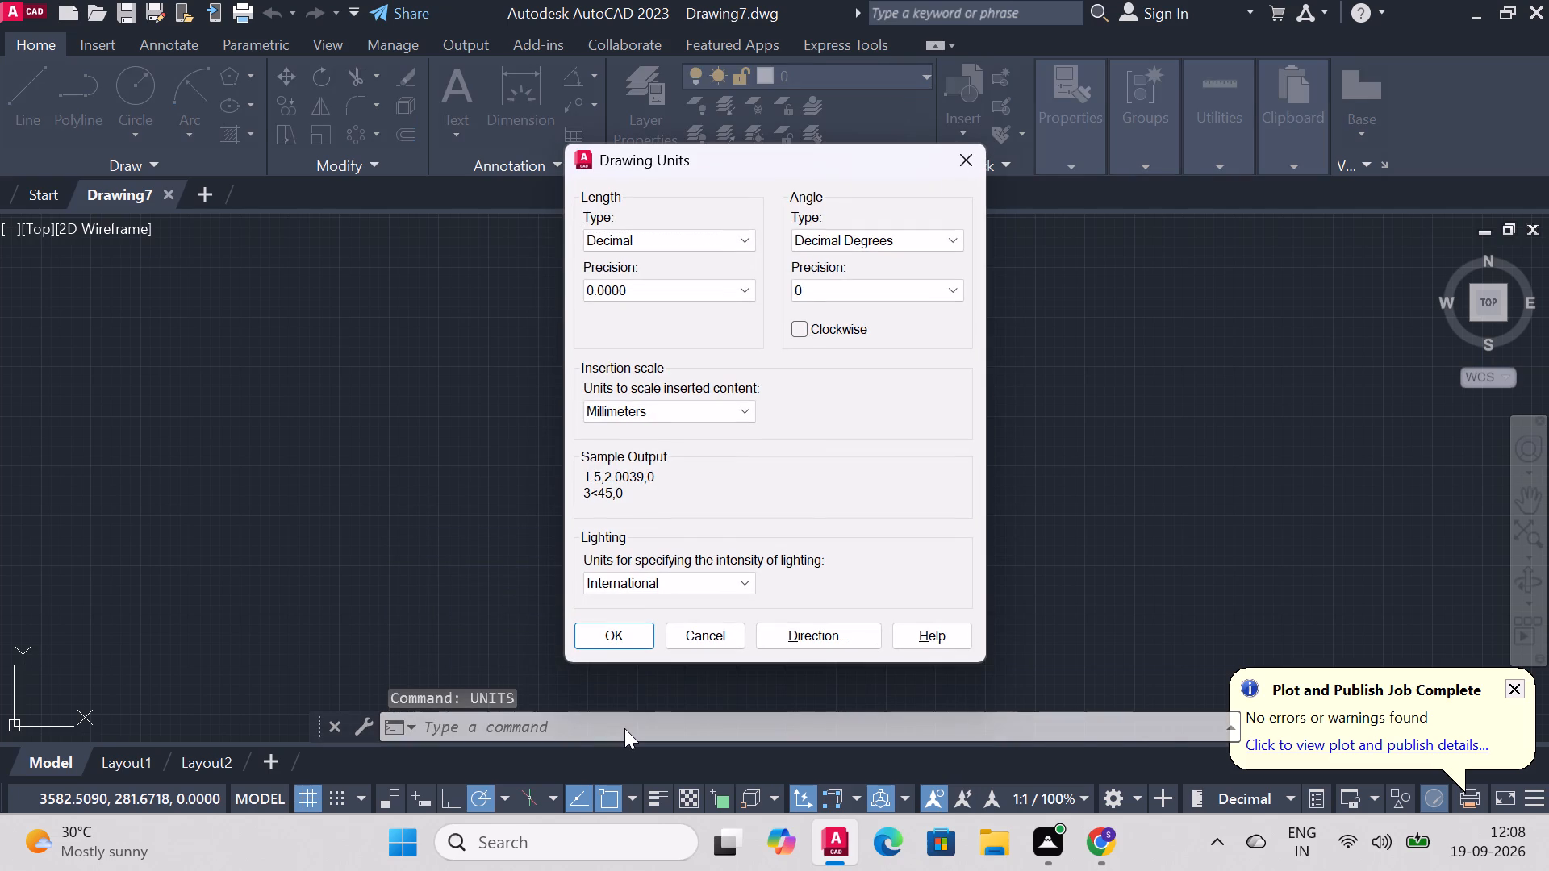
key(Up)
key(Up)
key(Up)
key(Up)
key(Return)
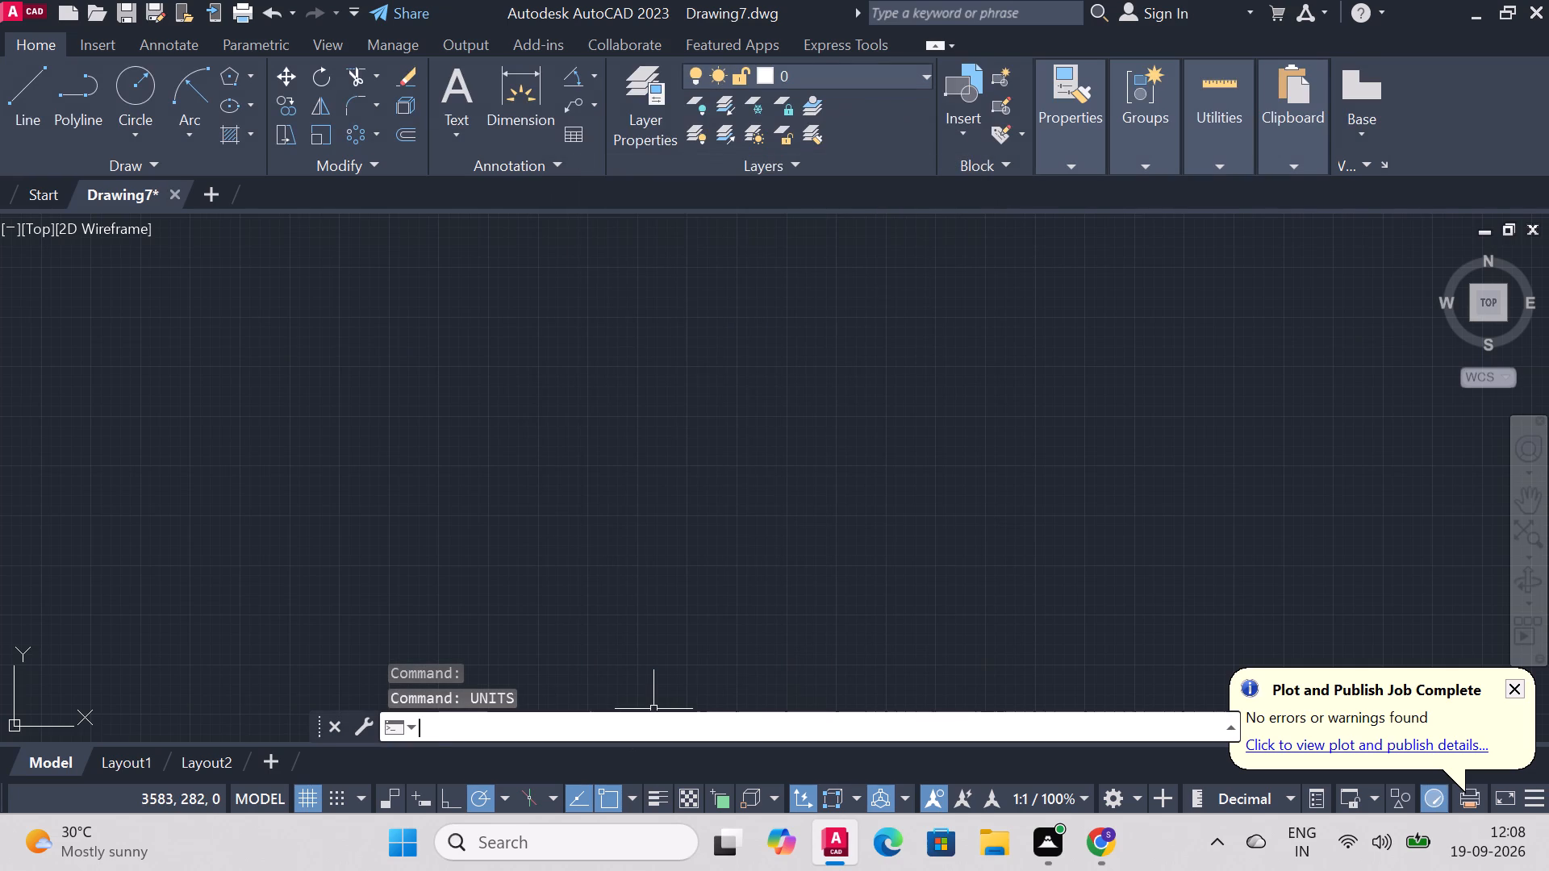
Set the model space limits from lower-left corner 0,0 to upper-right corner 100,100.
text(limits)
key(Return)
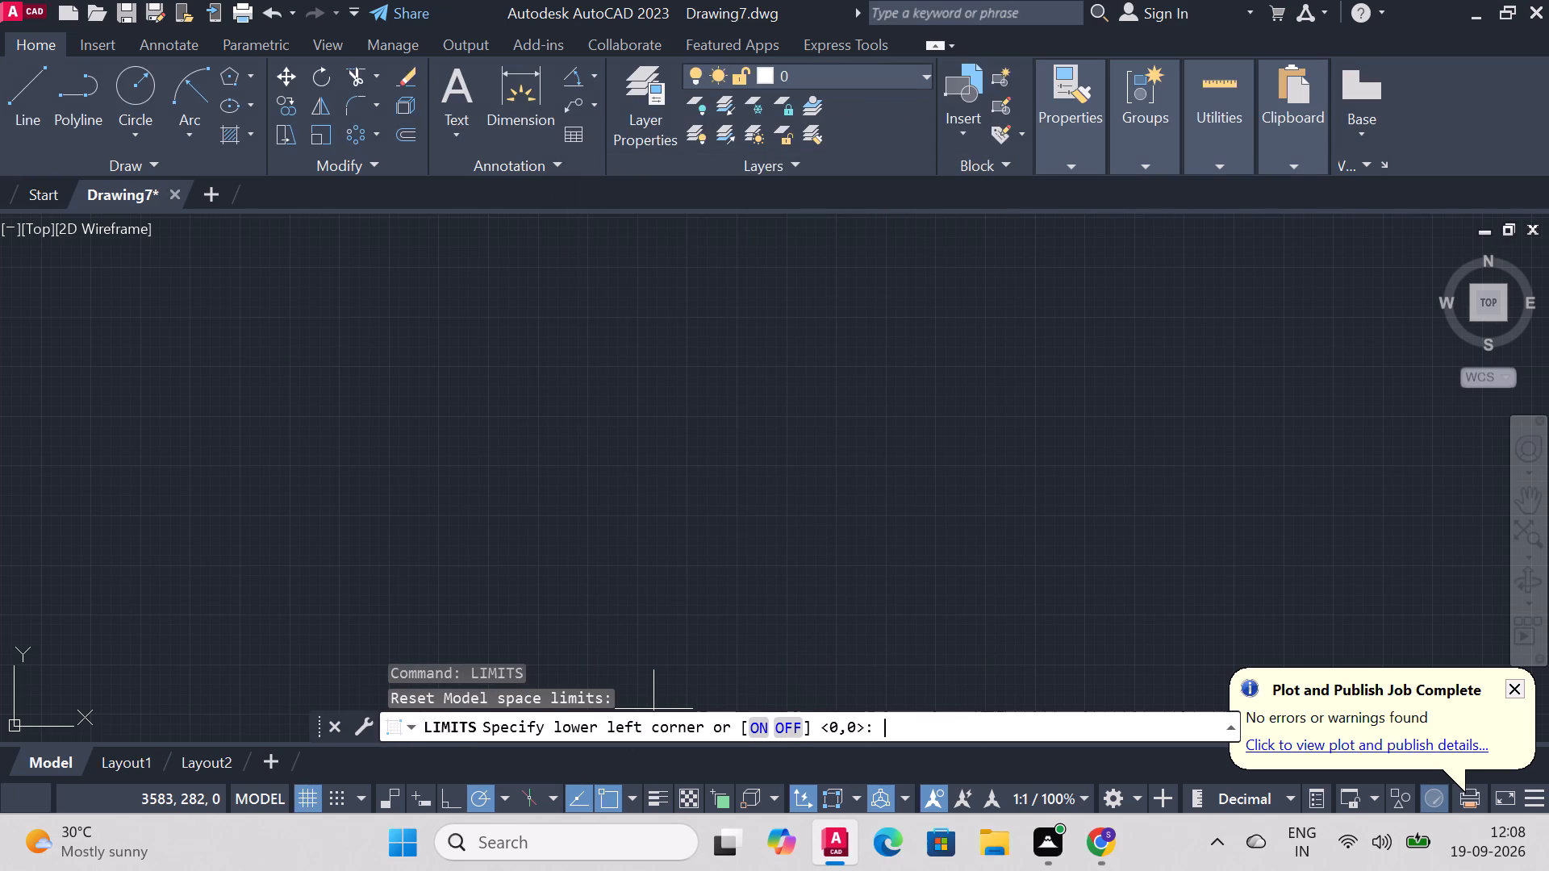
text(0,0)
key(Return)
text(100)
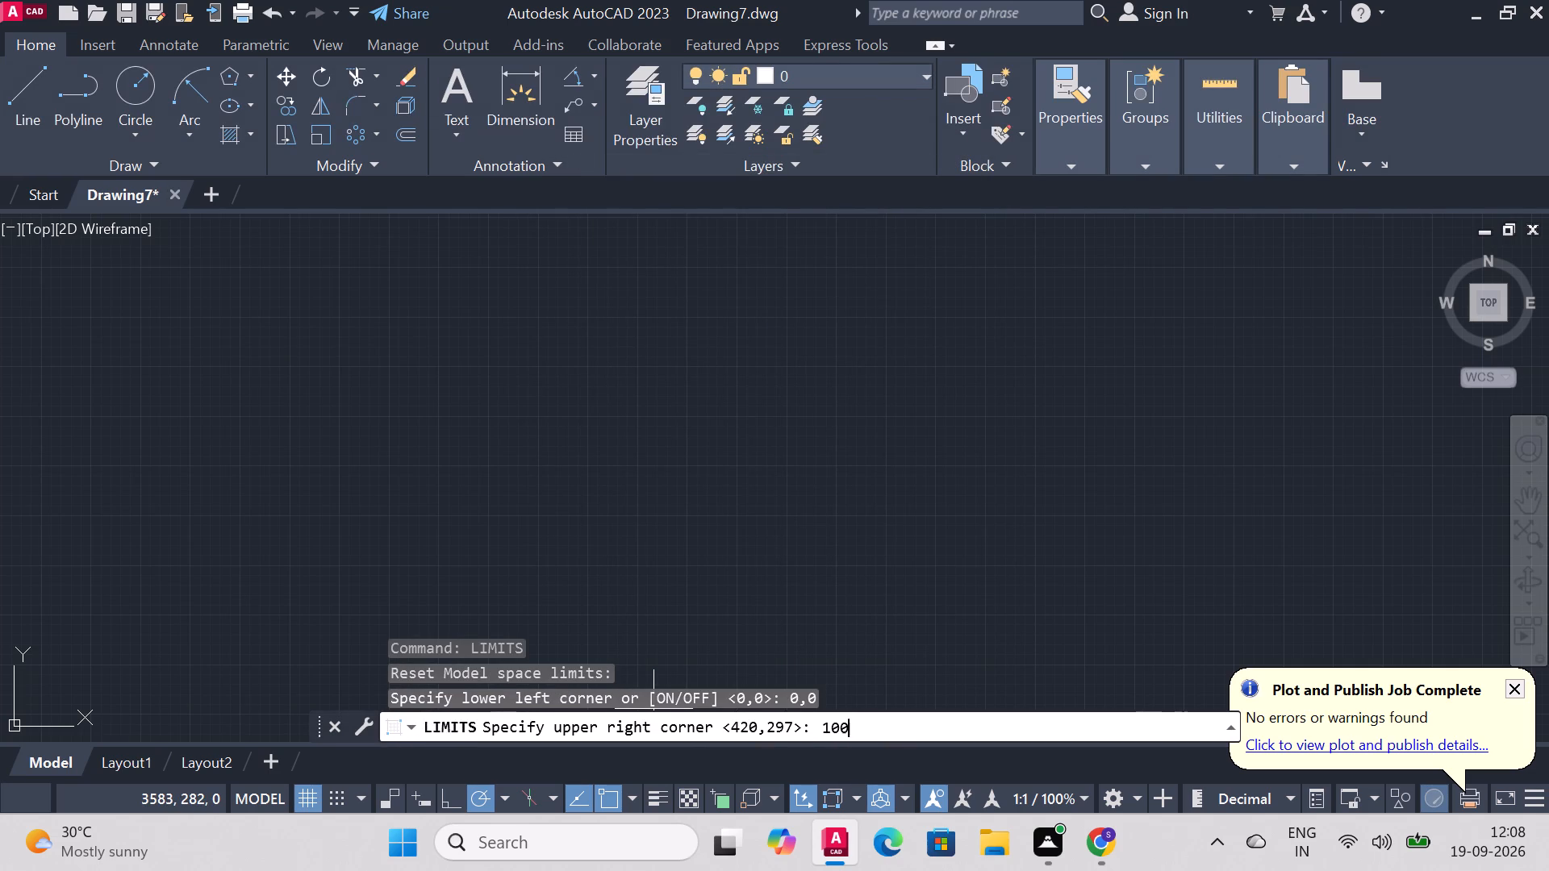
text(,100)
key(Return)
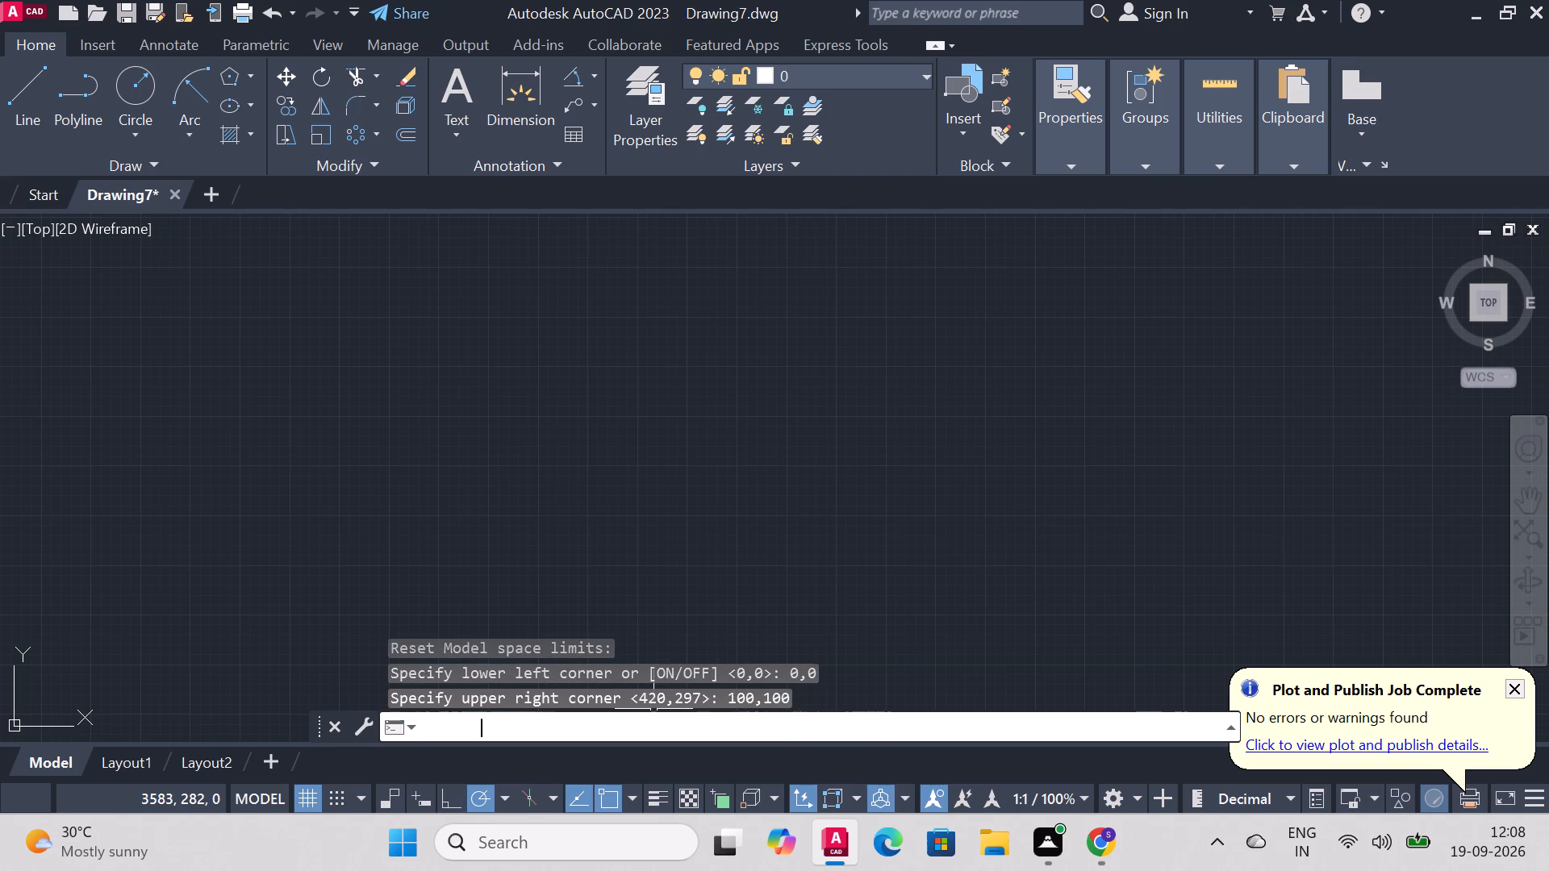
key(z)
key(Return)
key(a)
key(Return)
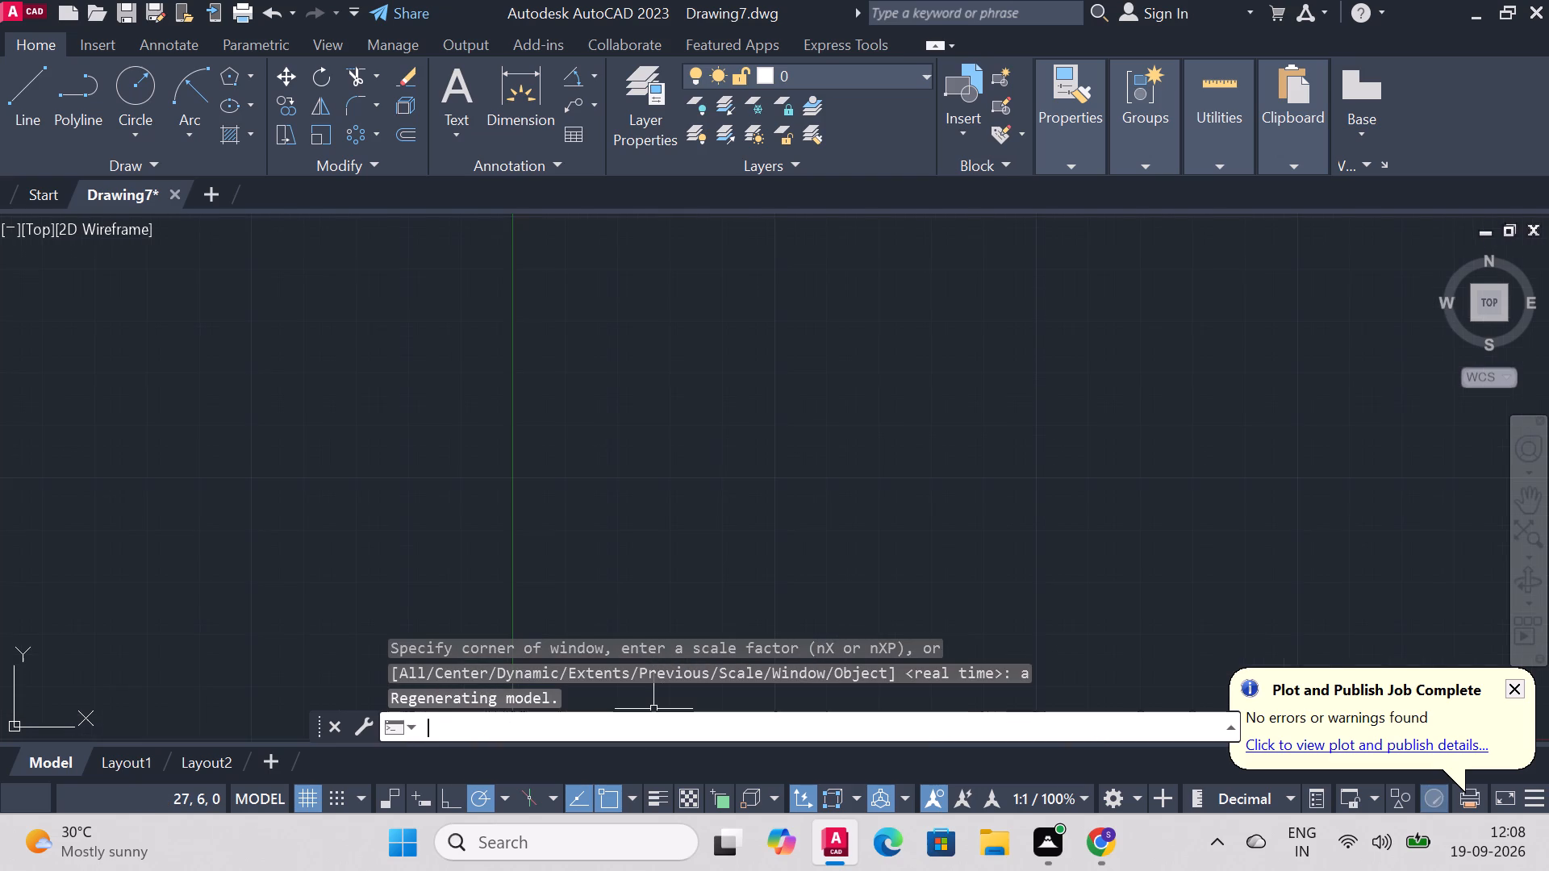
Turn on command log recording with LOGFILEON and dismiss the plot notification.
text(log)
text(fil)
key(Down)
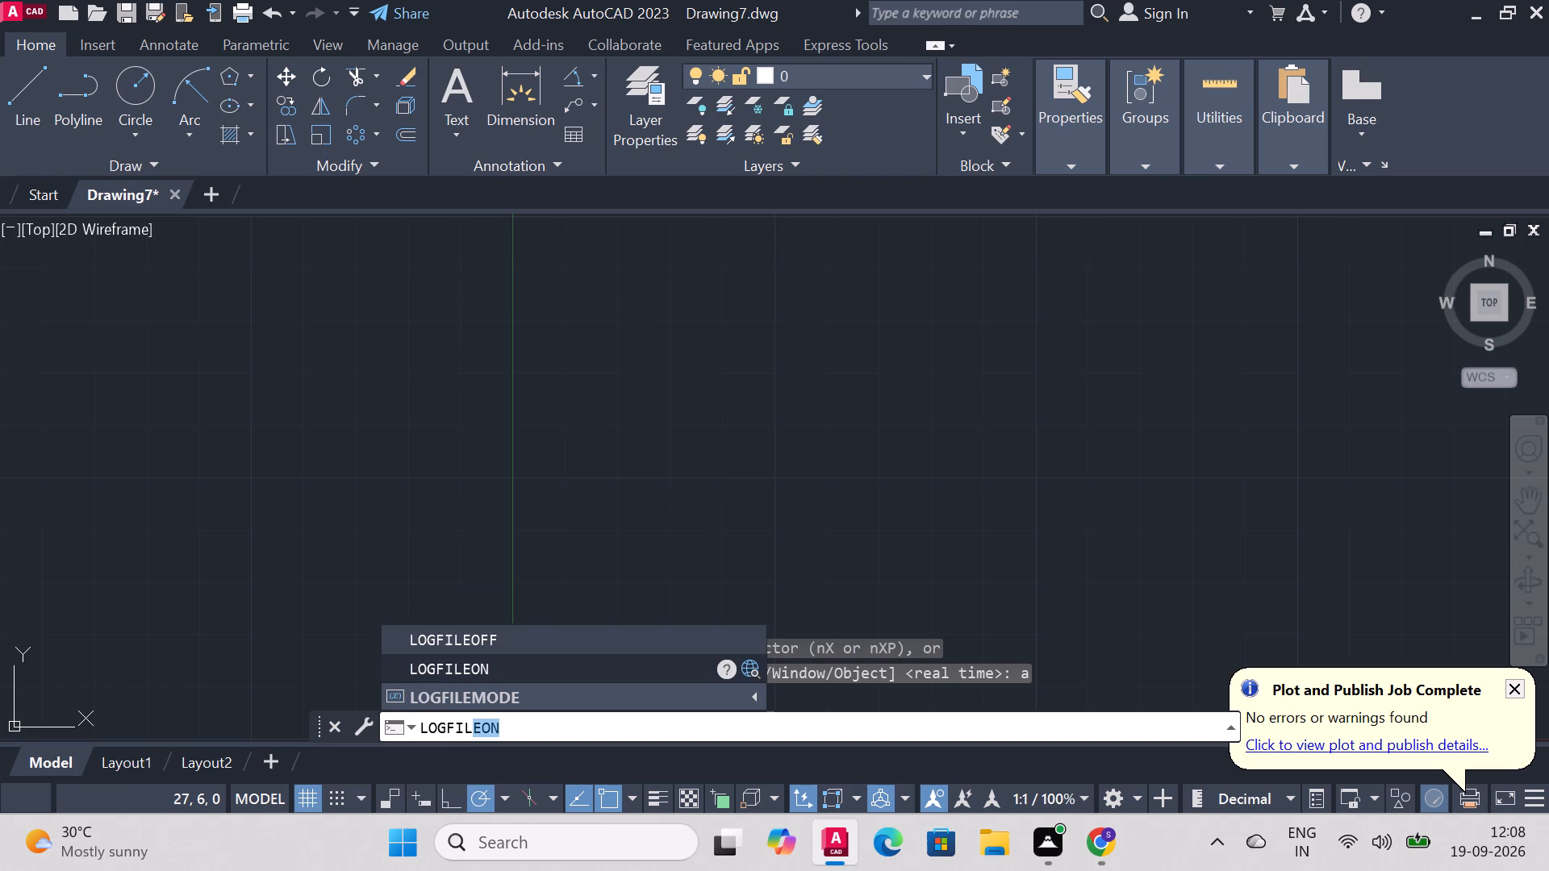
key(Return)
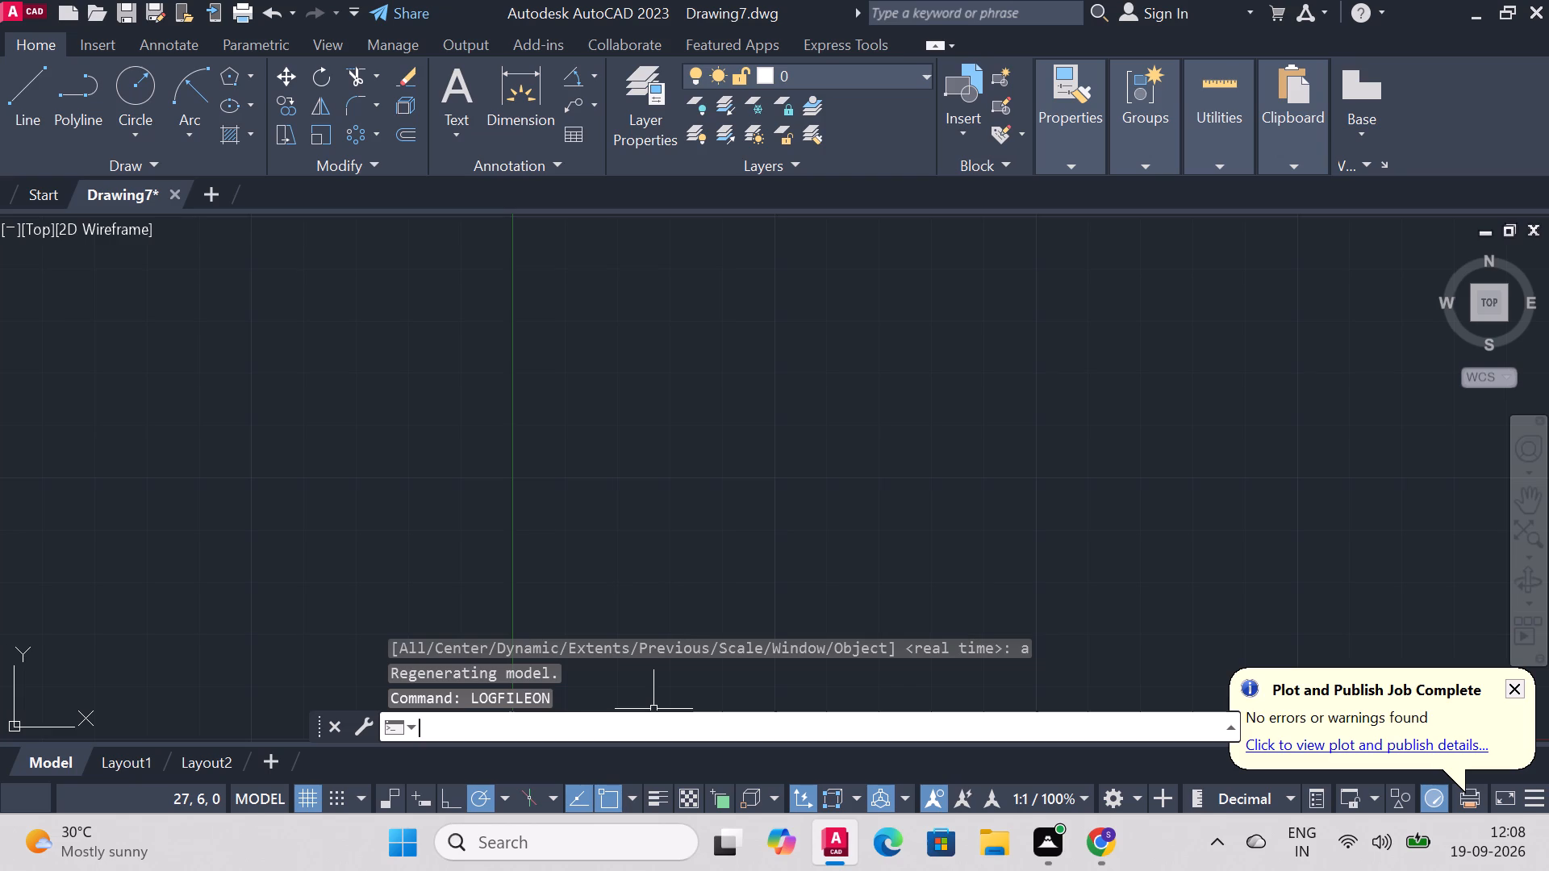
click(1514, 690)
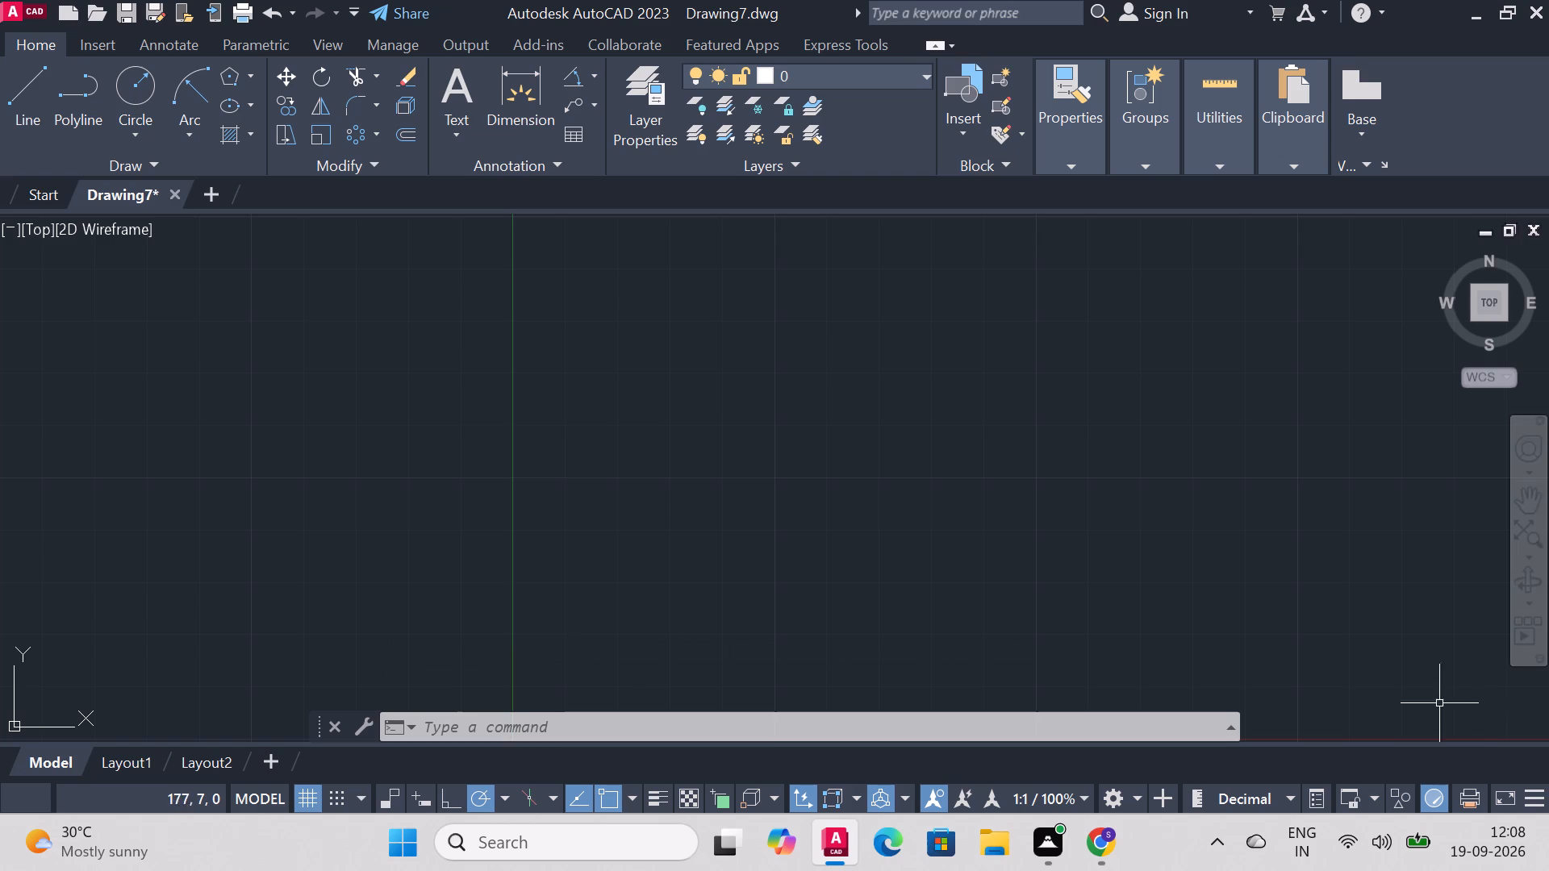
Draw a circle of diameter 54 mm centred at about 72,57.
click(146, 108)
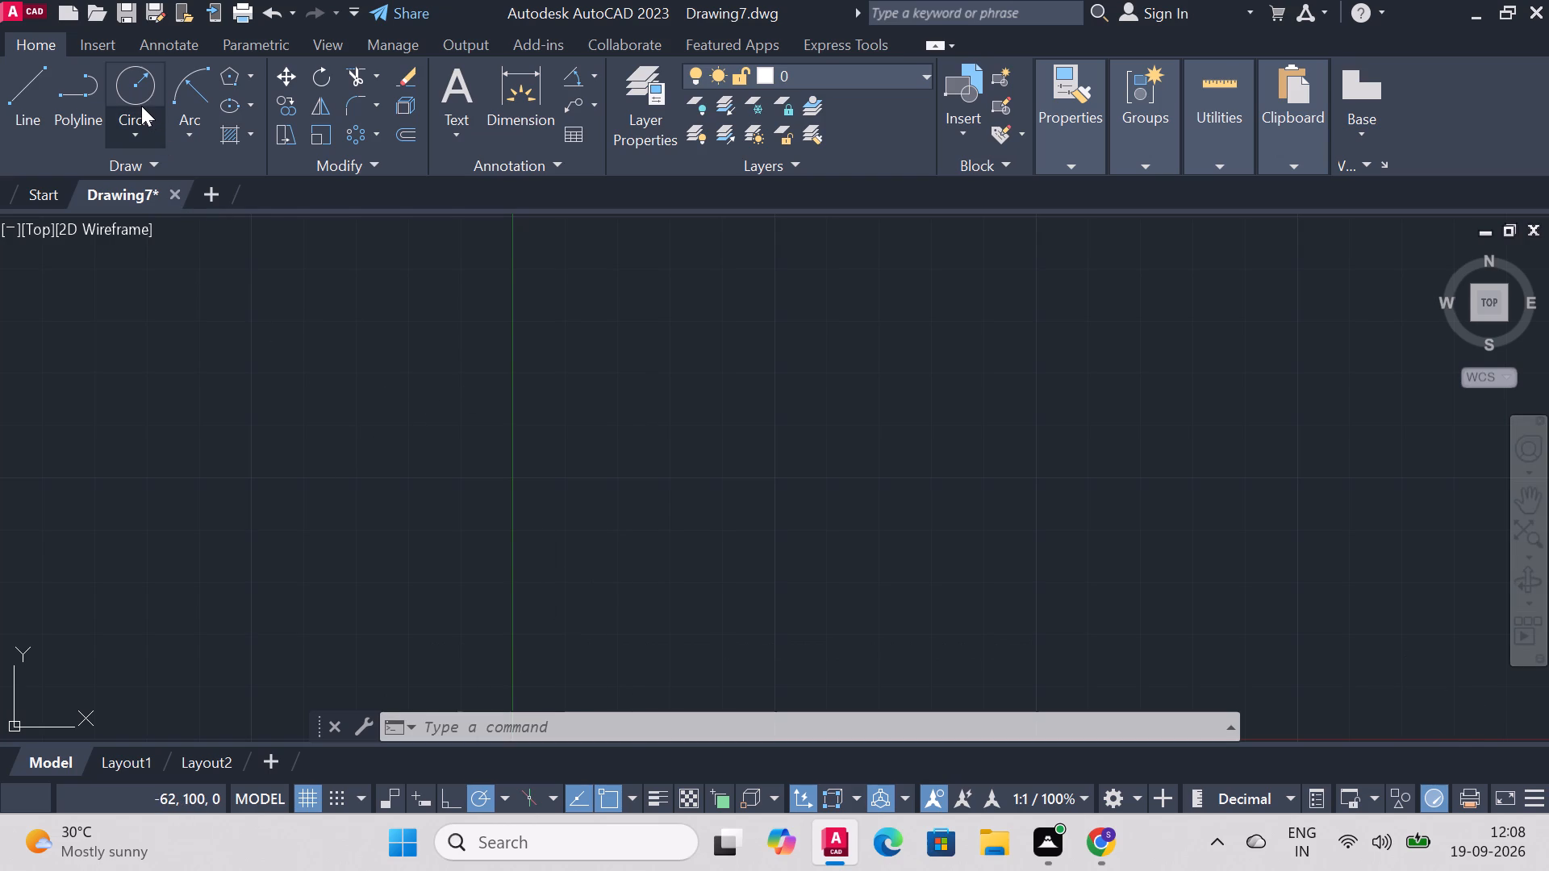
click(157, 160)
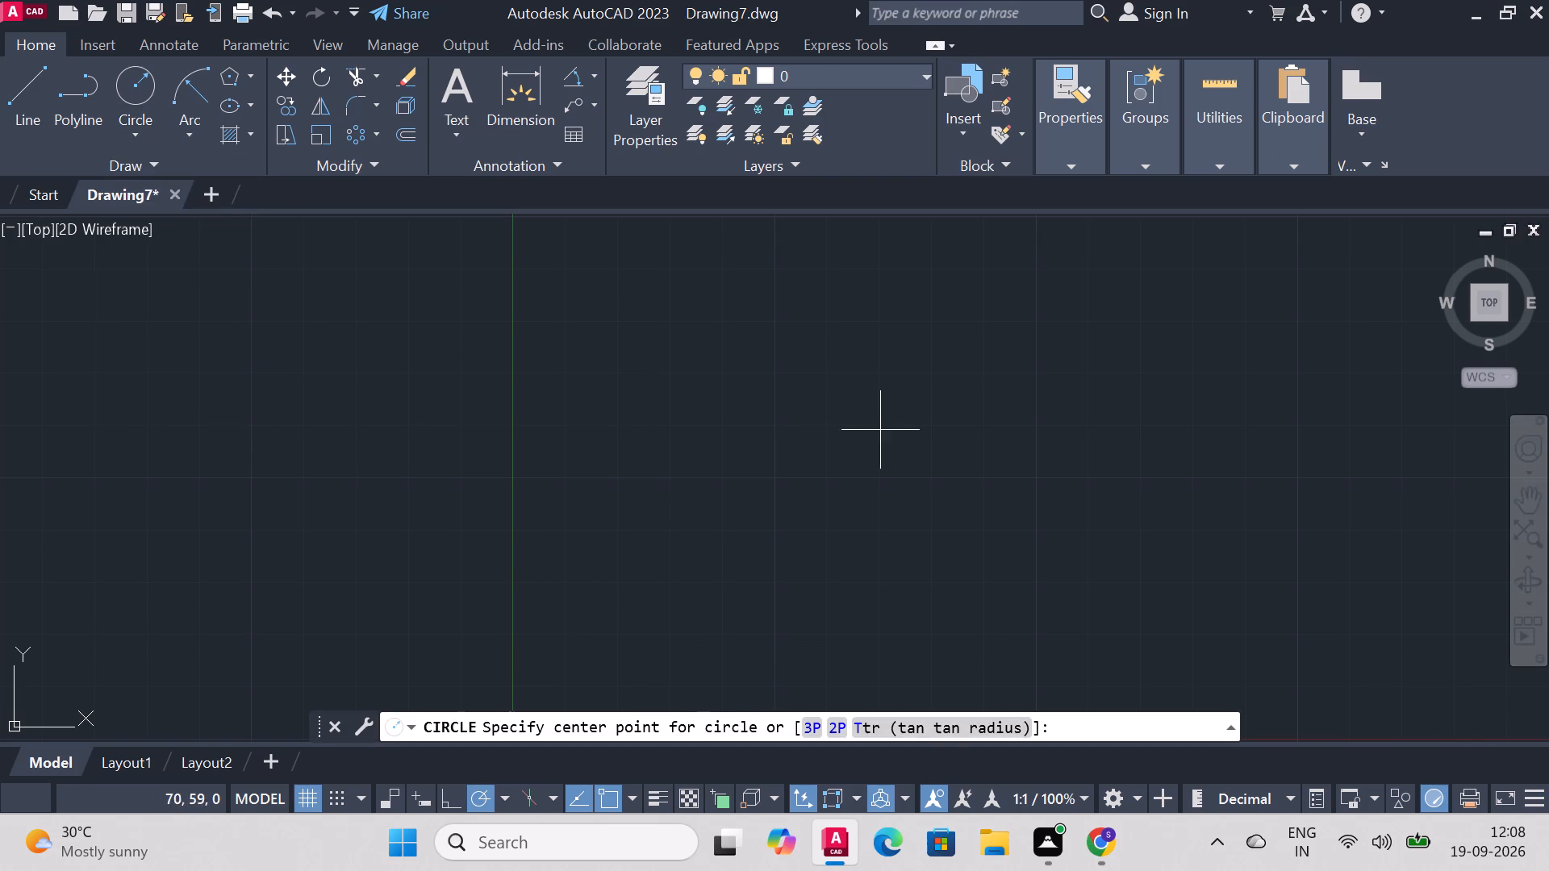
click(890, 440)
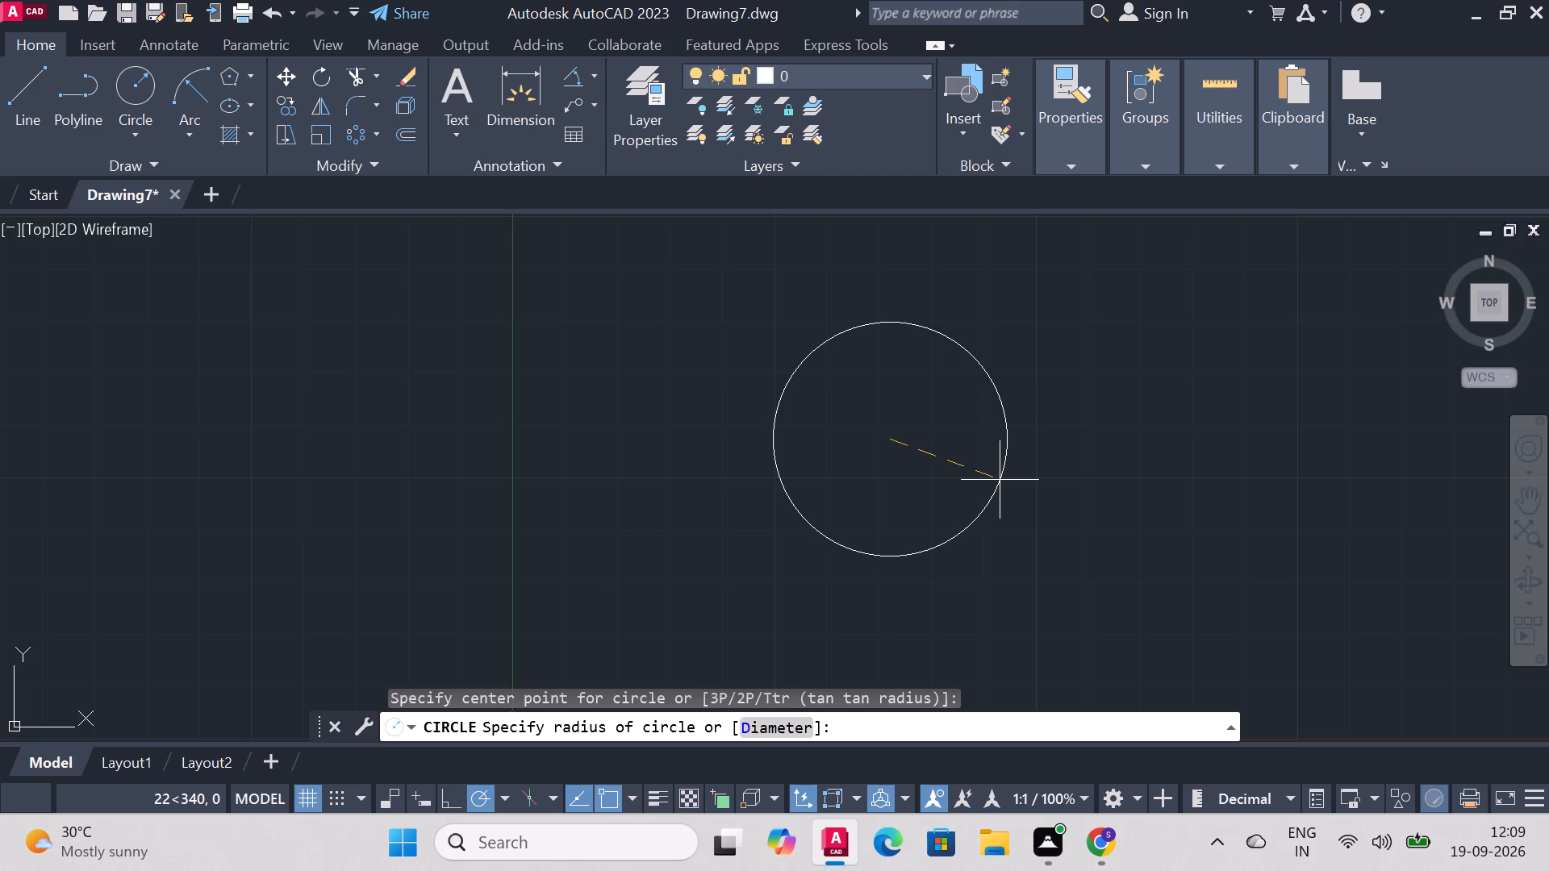
key(d)
key(Return)
text(54)
key(Return)
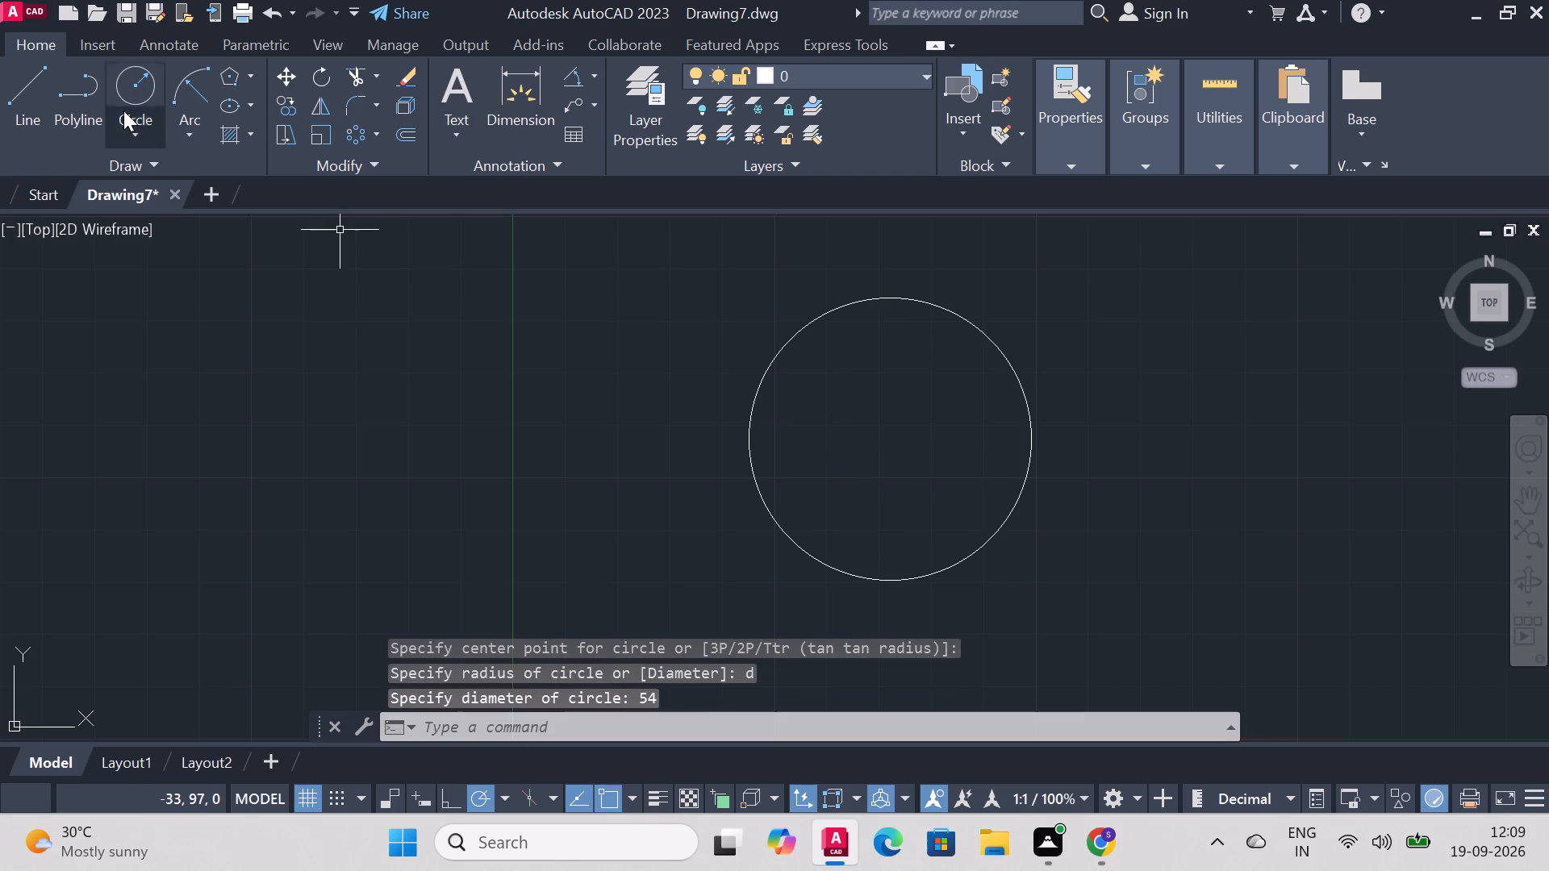
Draw a concentric circle of diameter 68 mm around the 54 mm circle.
click(138, 90)
click(888, 442)
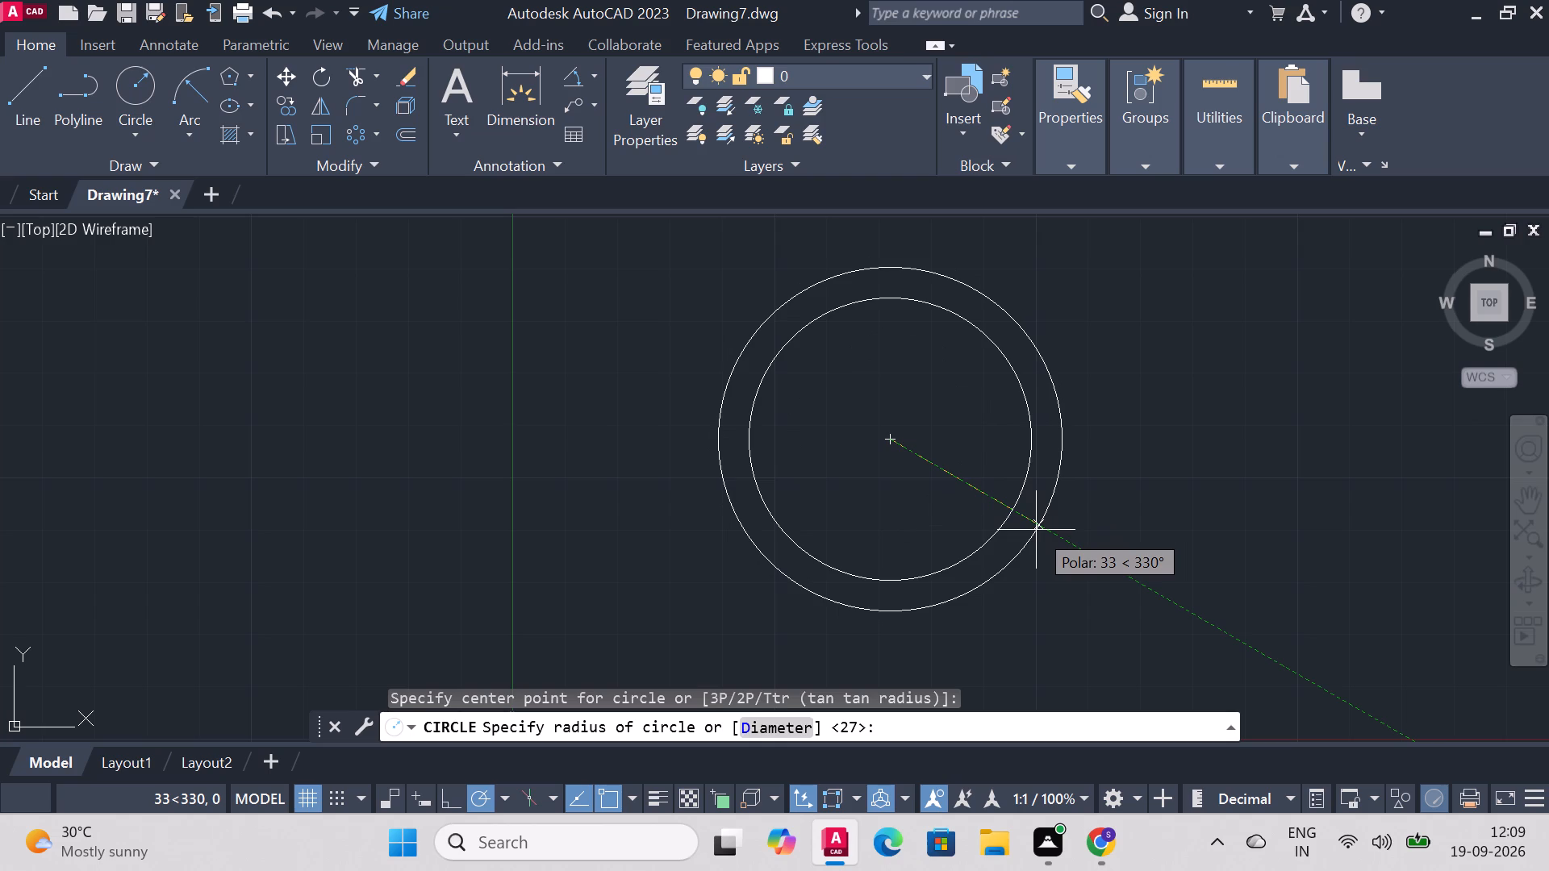
key(d)
key(Return)
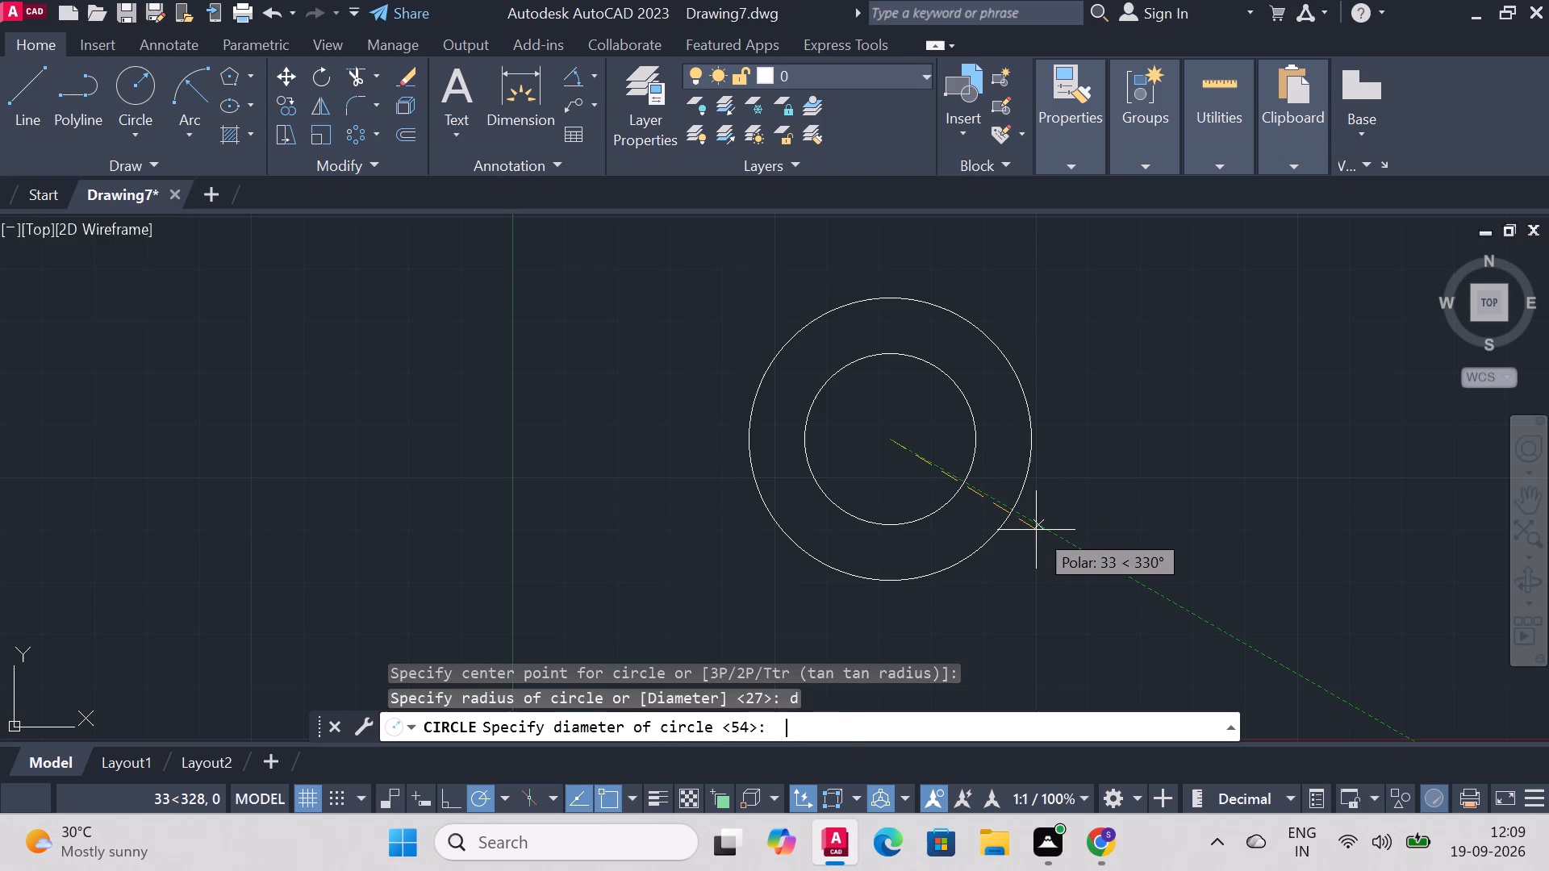
key(6)
key(8)
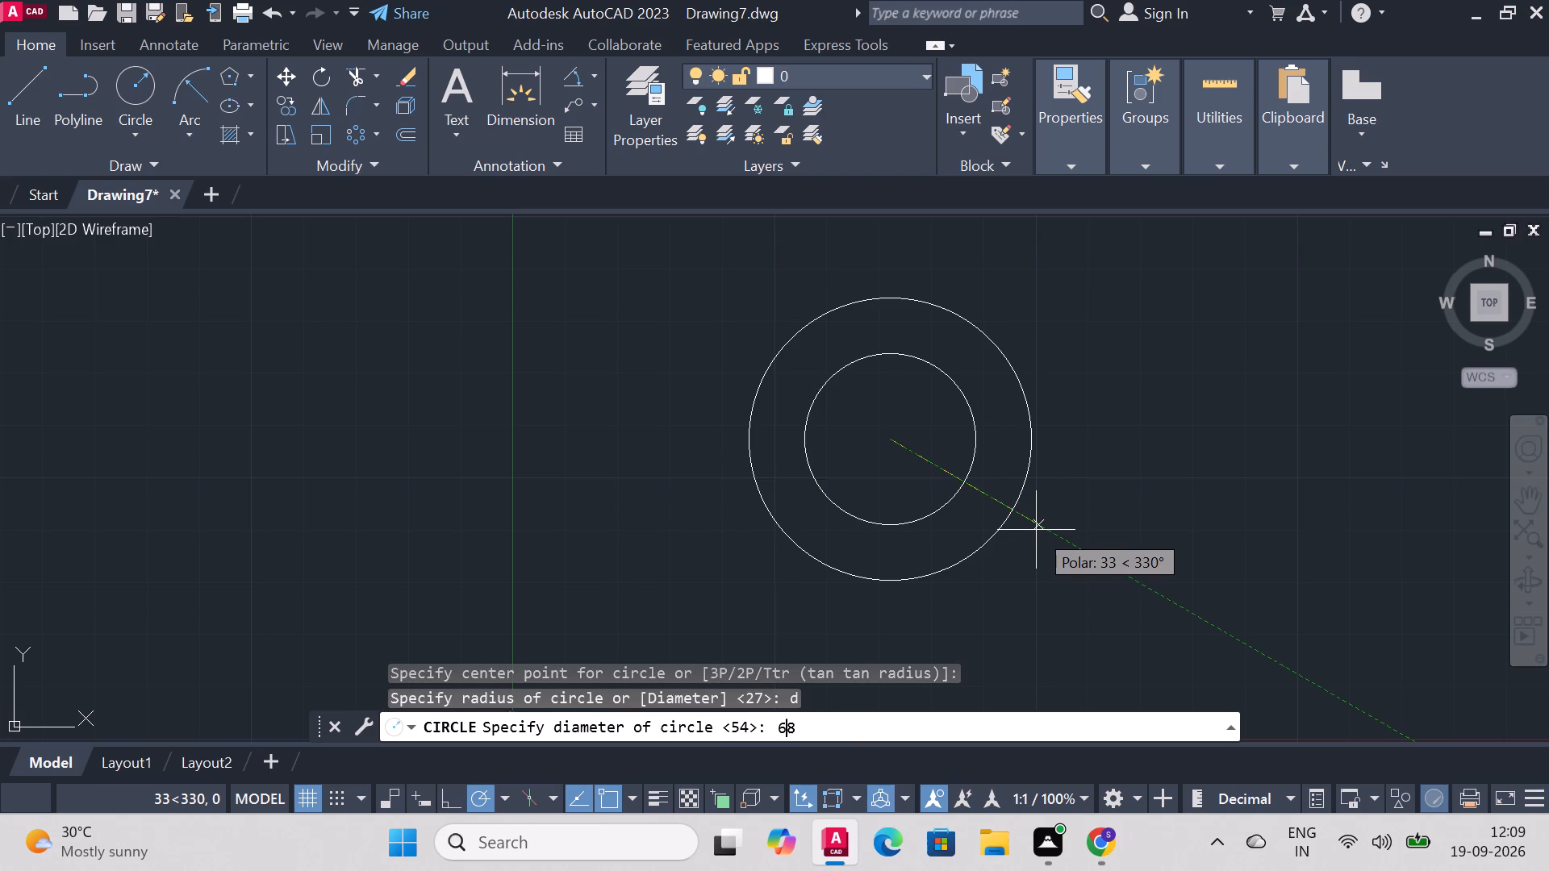
key(Return)
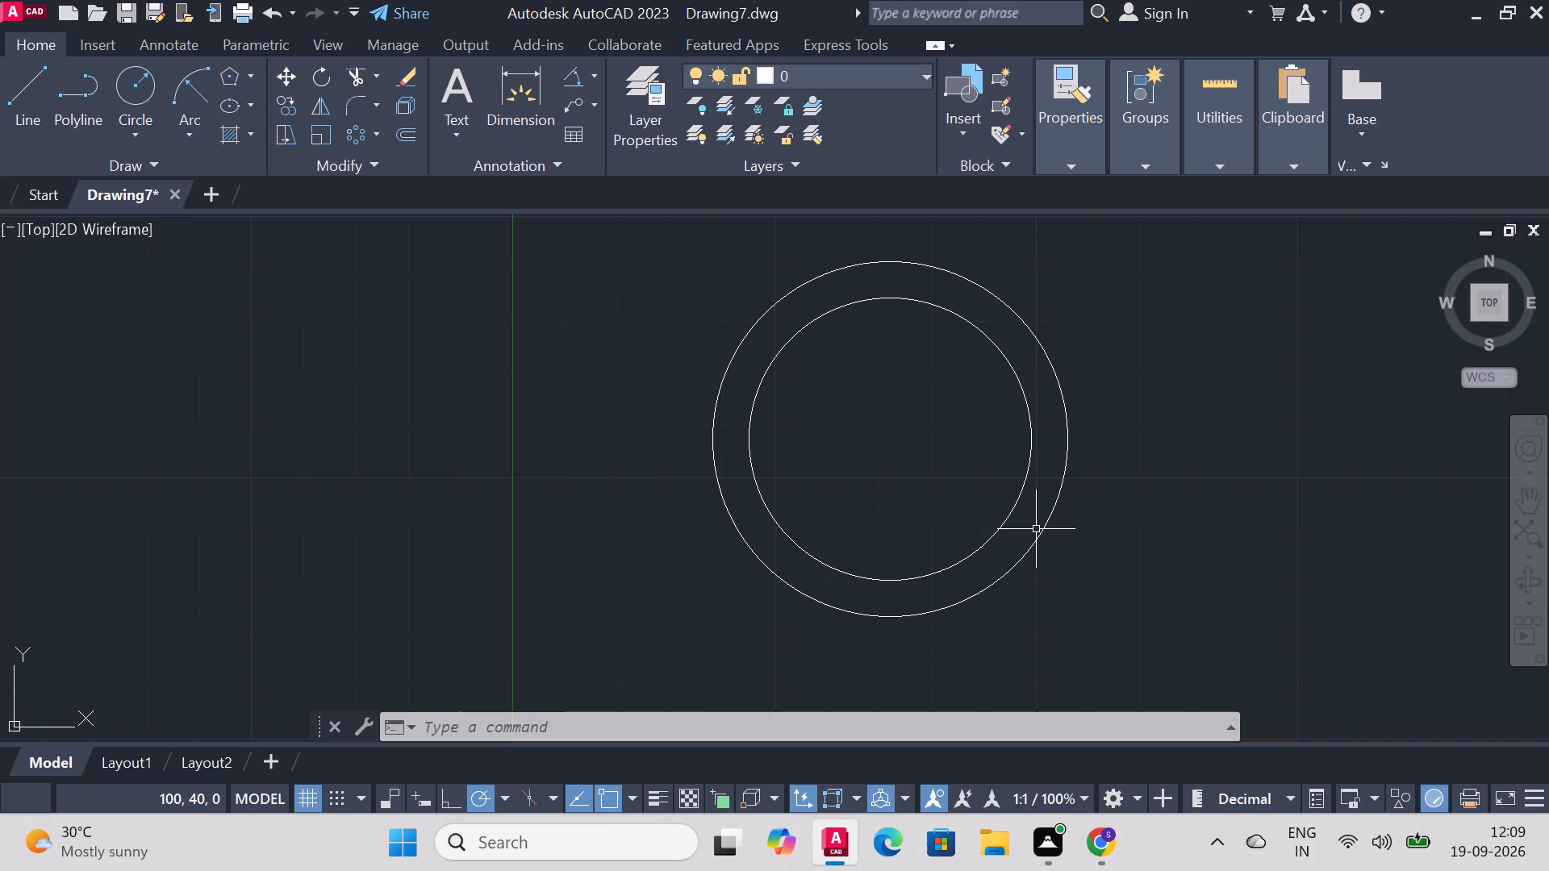
Draw an outer circle of diameter 98 mm on the same centre as the other two.
text(ci)
key(Return)
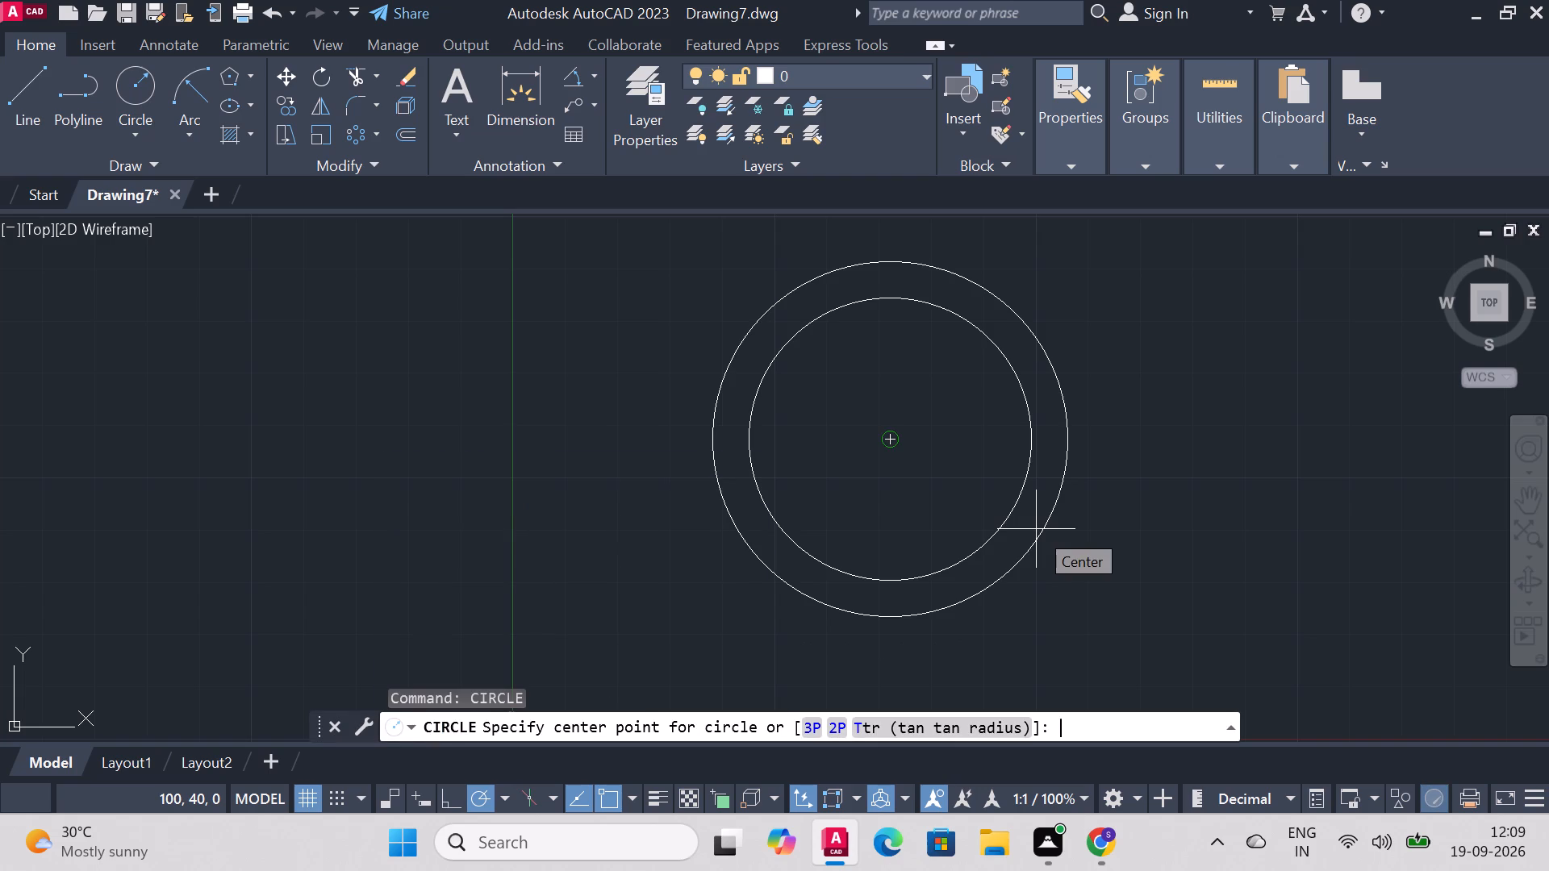
click(897, 436)
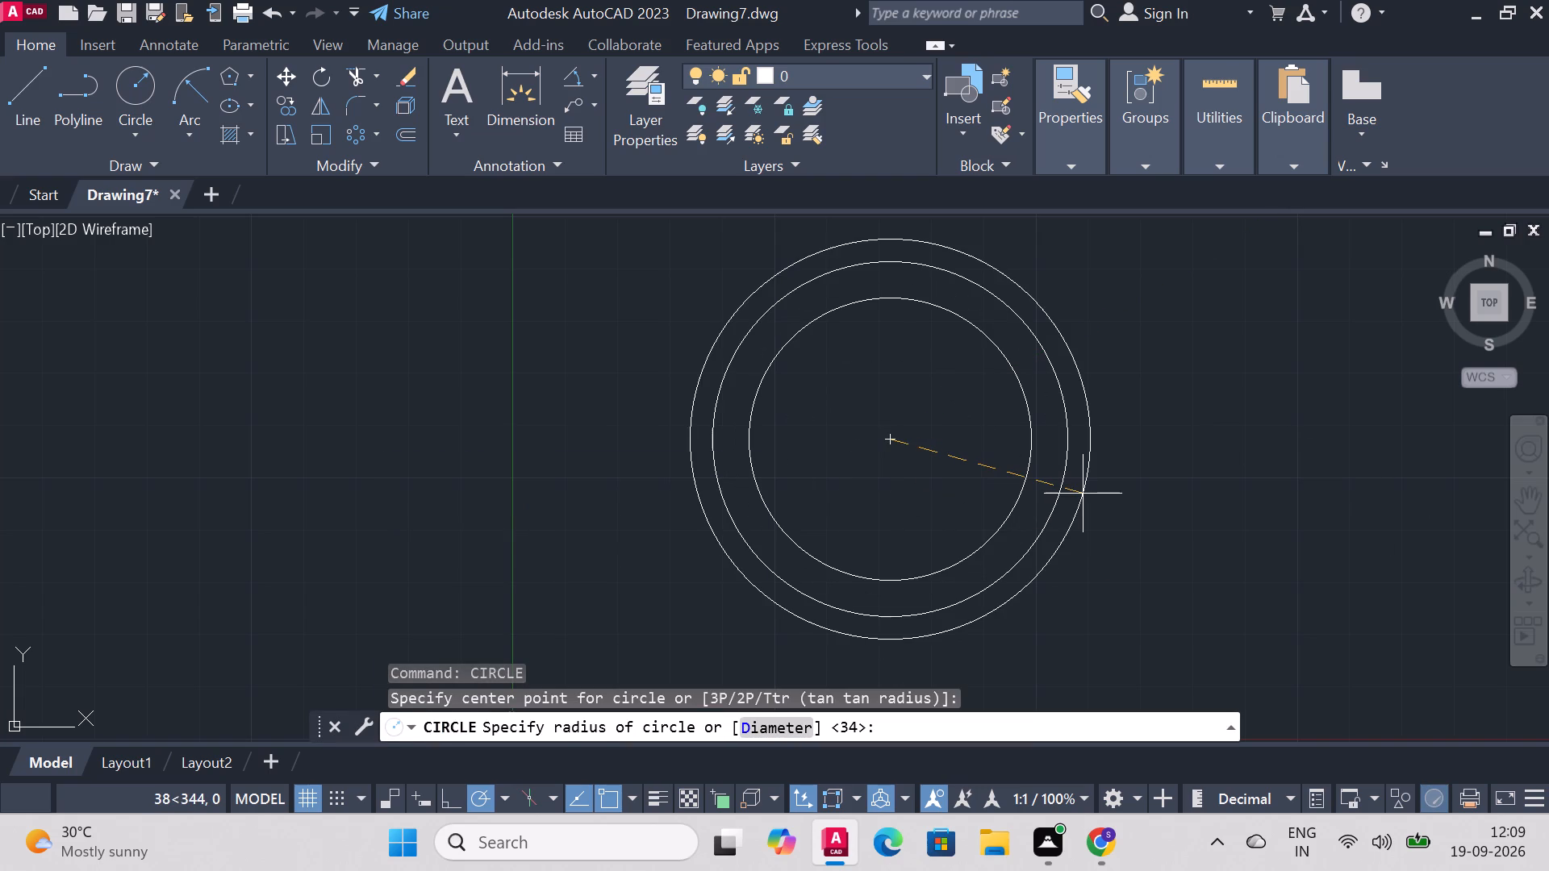
key(d)
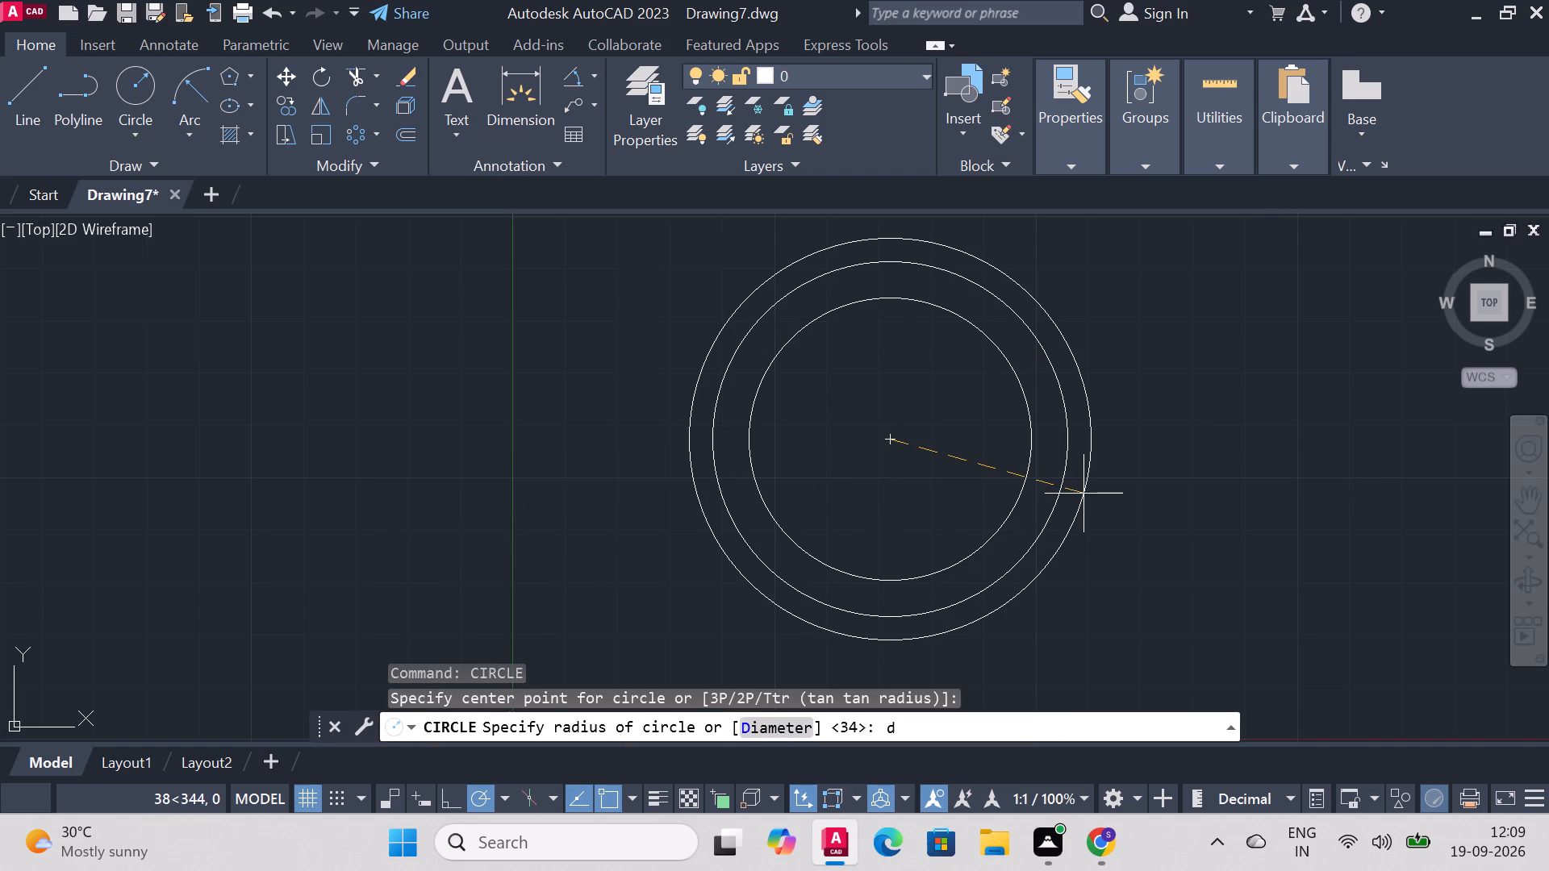
key(Return)
text(98)
key(Return)
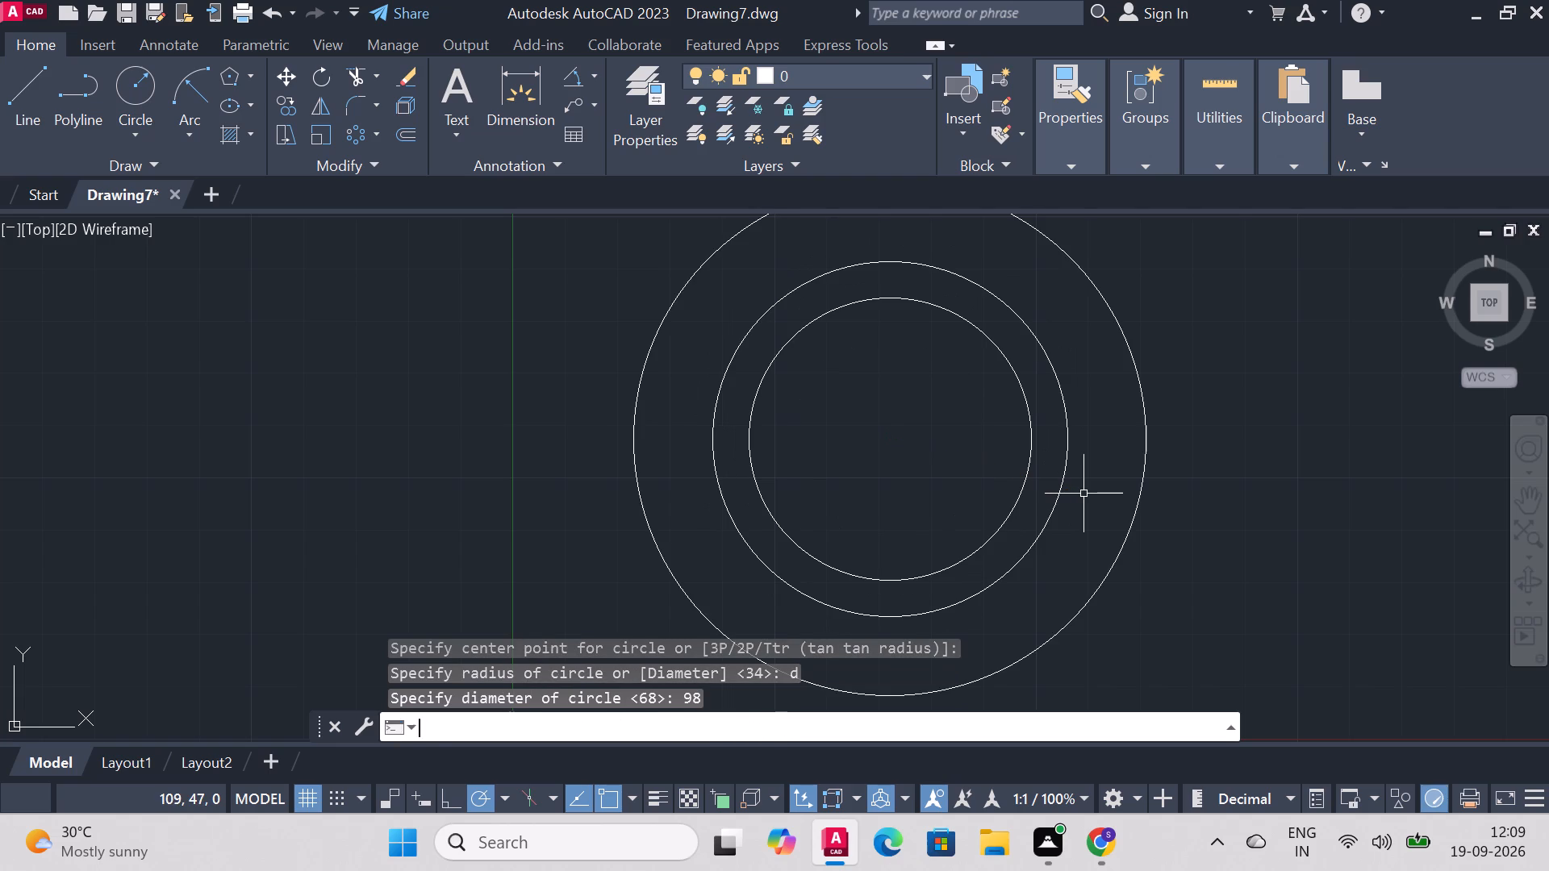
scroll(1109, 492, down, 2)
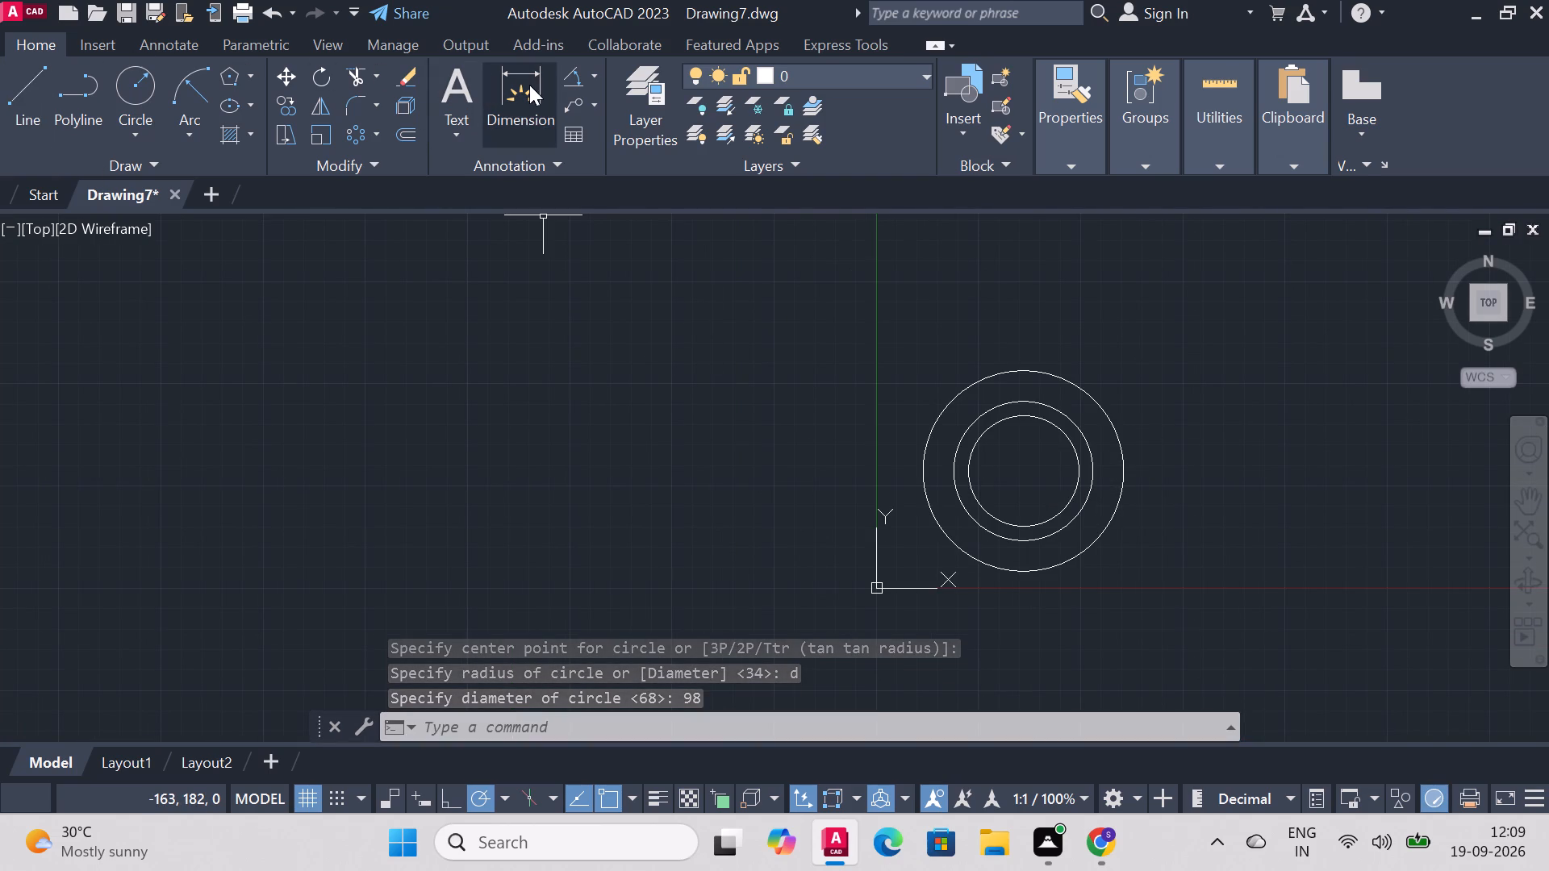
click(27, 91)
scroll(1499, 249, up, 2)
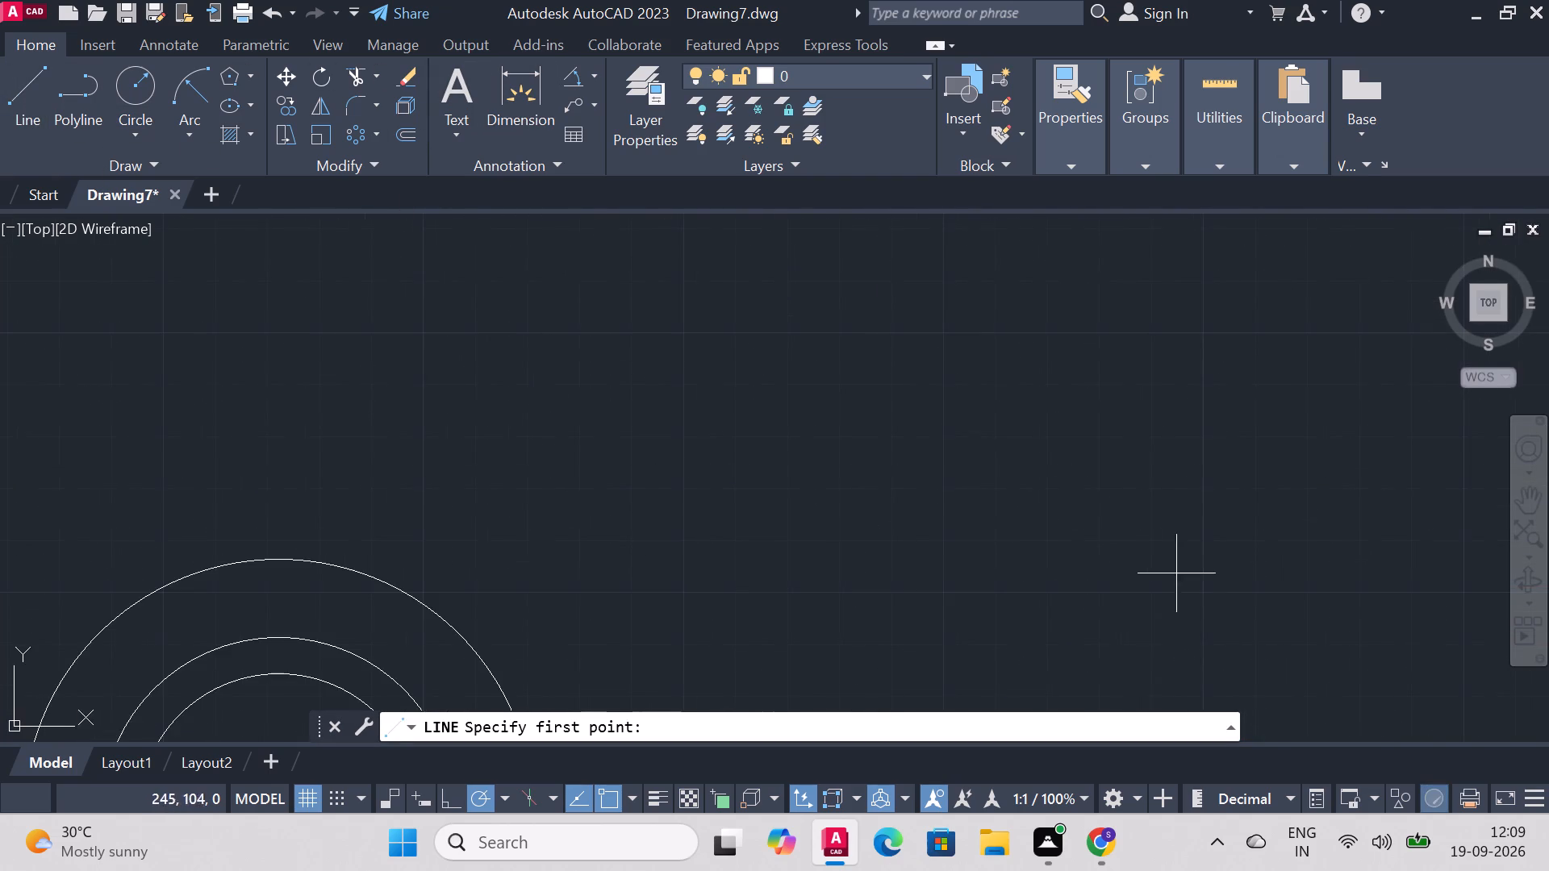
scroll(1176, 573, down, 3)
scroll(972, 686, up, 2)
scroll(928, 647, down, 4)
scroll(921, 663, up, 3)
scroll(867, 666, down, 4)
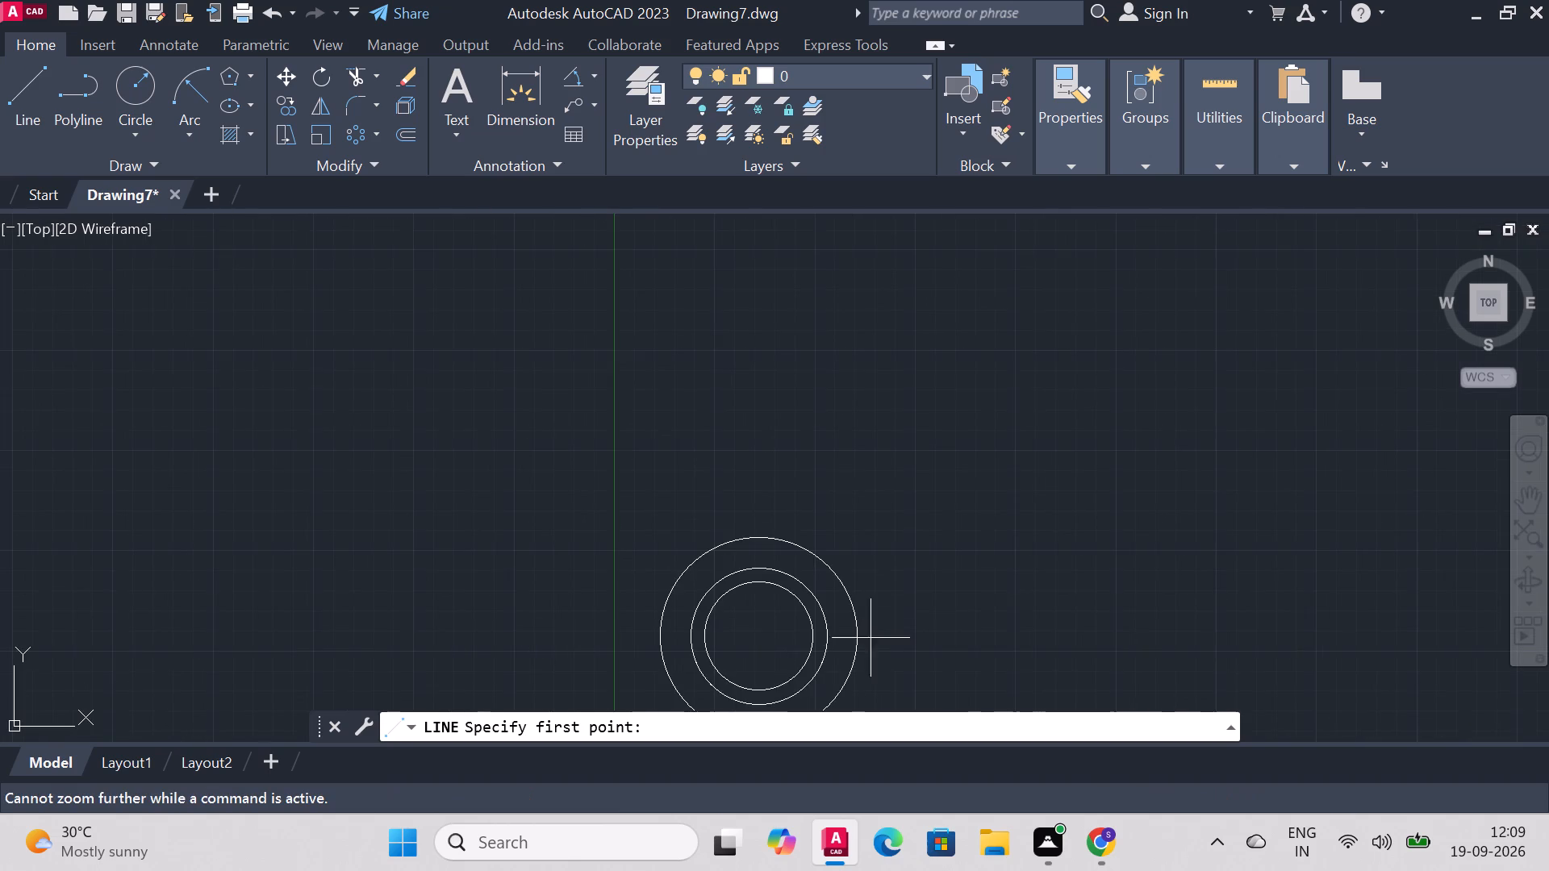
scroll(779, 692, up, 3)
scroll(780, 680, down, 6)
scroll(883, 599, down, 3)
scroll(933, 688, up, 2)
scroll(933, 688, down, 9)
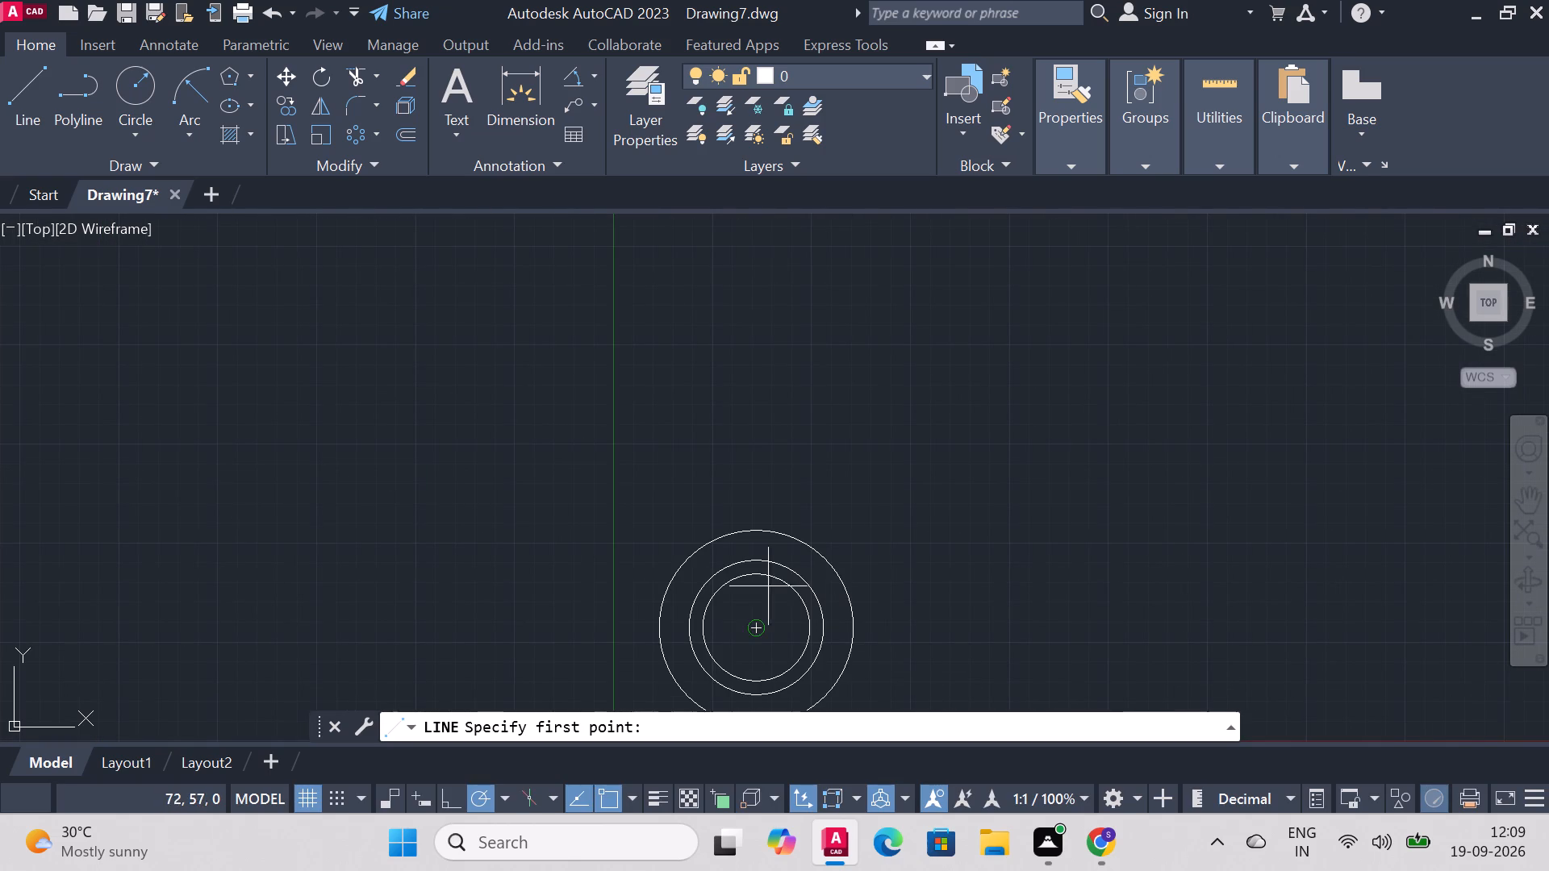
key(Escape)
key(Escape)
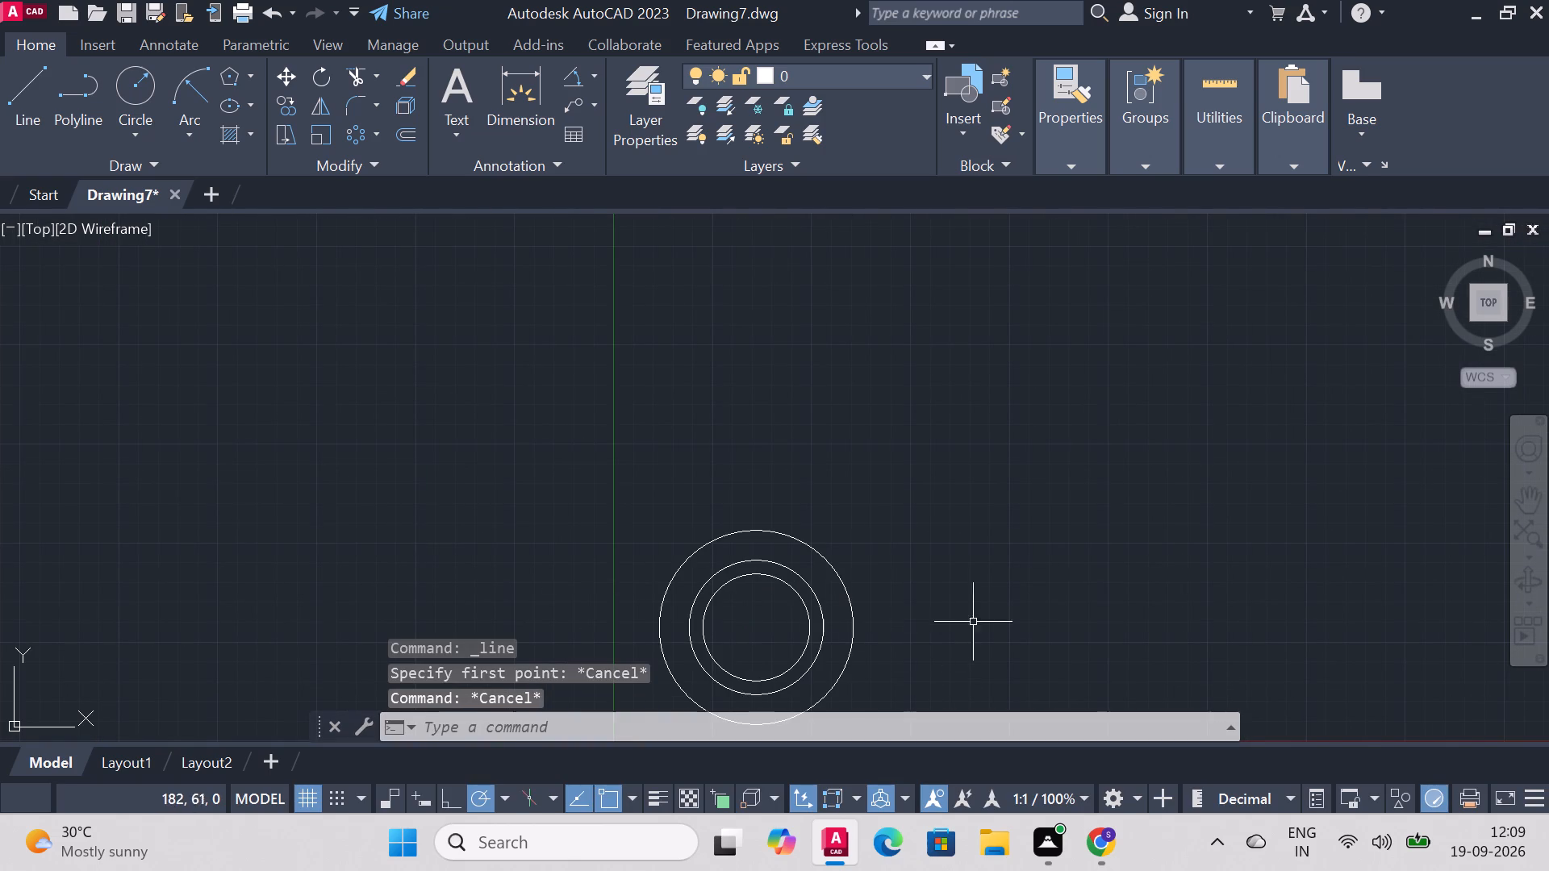
Draw a vertical line from the circles' common centre up to the top quadrant of the 98 mm circle.
scroll(968, 573, down, 5)
scroll(1025, 611, up, 3)
scroll(545, 316, up, 1)
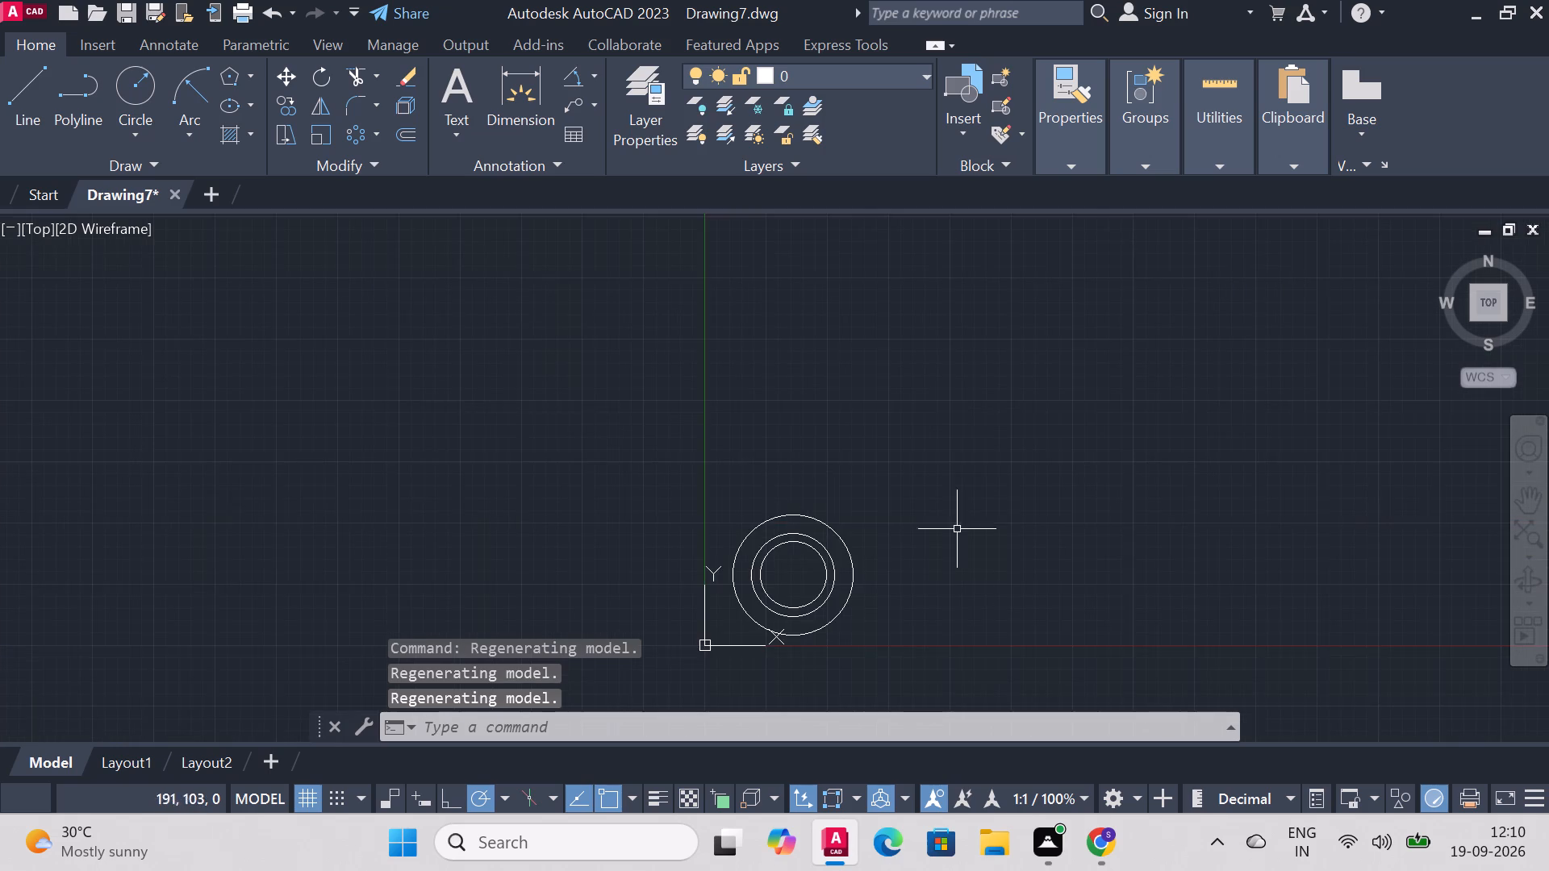
scroll(996, 566, down, 2)
scroll(928, 671, up, 2)
scroll(998, 433, up, 2)
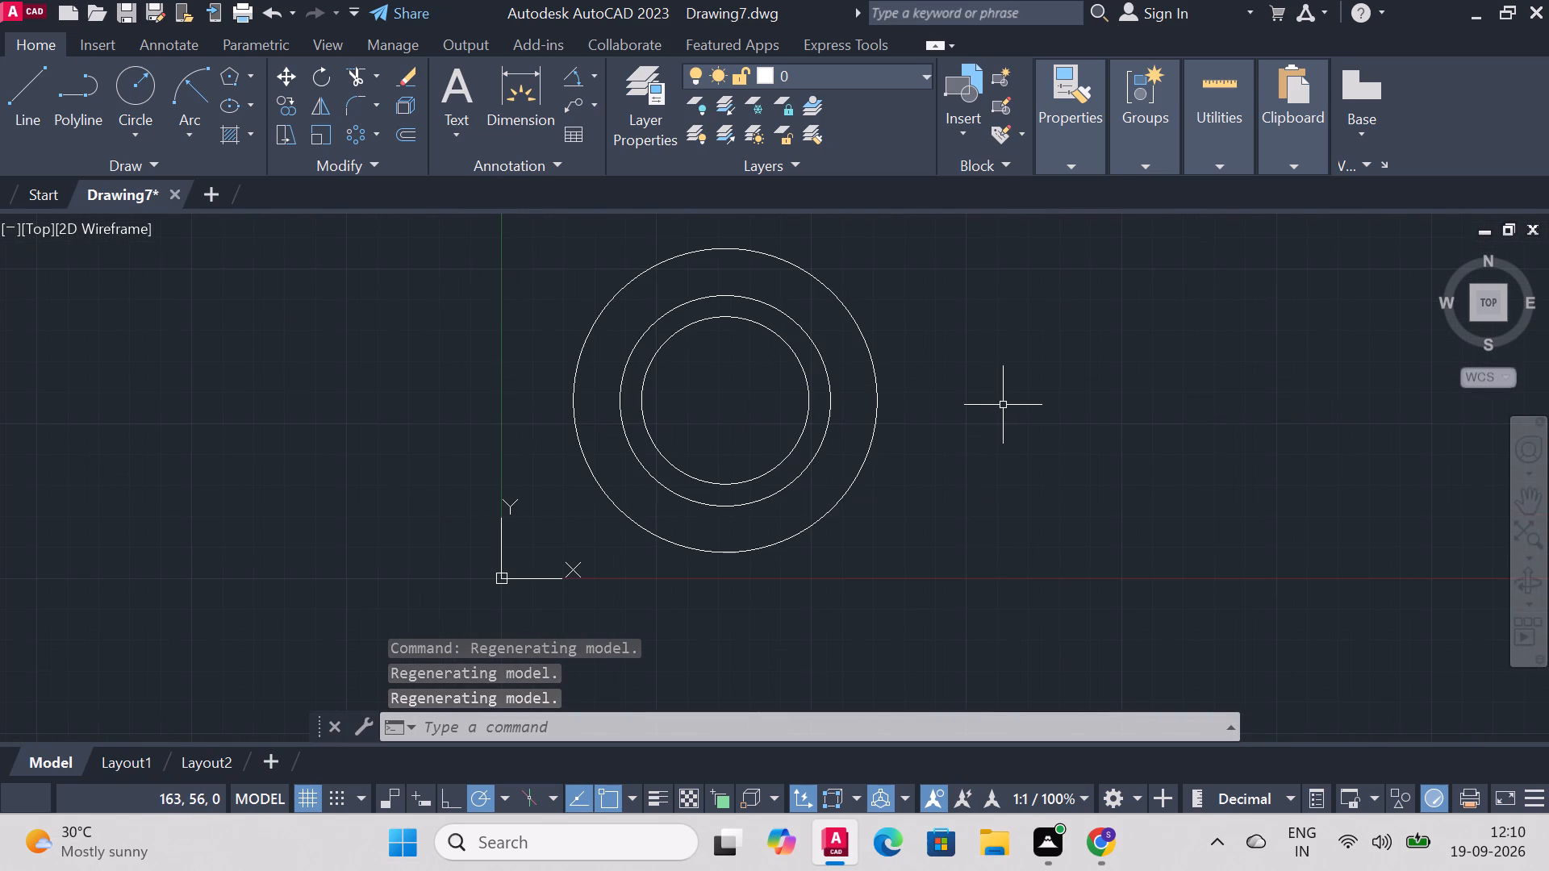
click(40, 72)
click(720, 402)
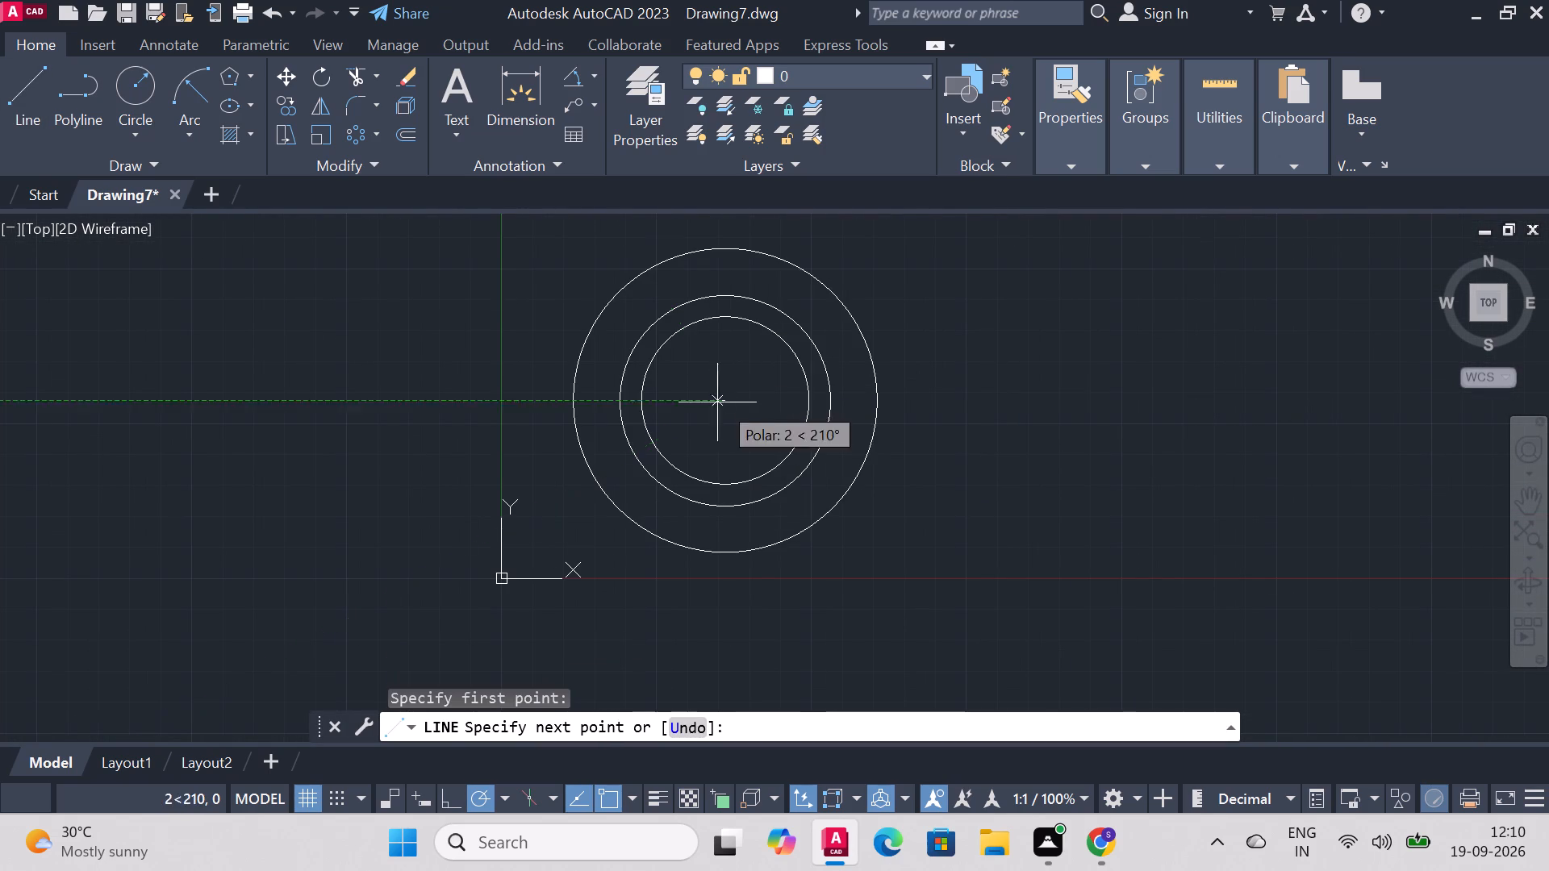
click(720, 252)
right_click(720, 252)
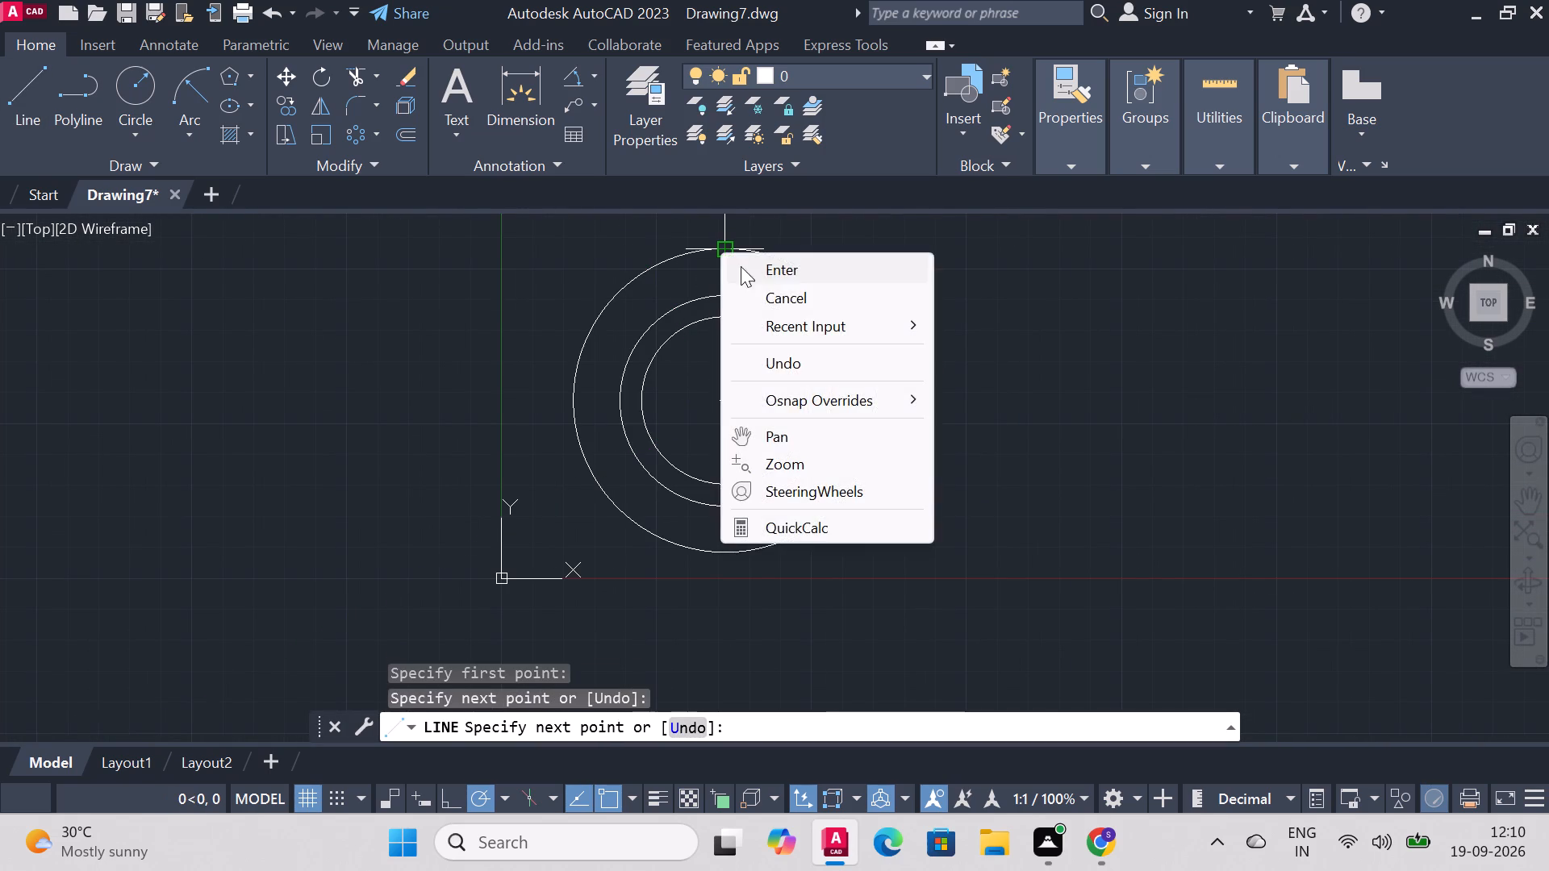
click(756, 264)
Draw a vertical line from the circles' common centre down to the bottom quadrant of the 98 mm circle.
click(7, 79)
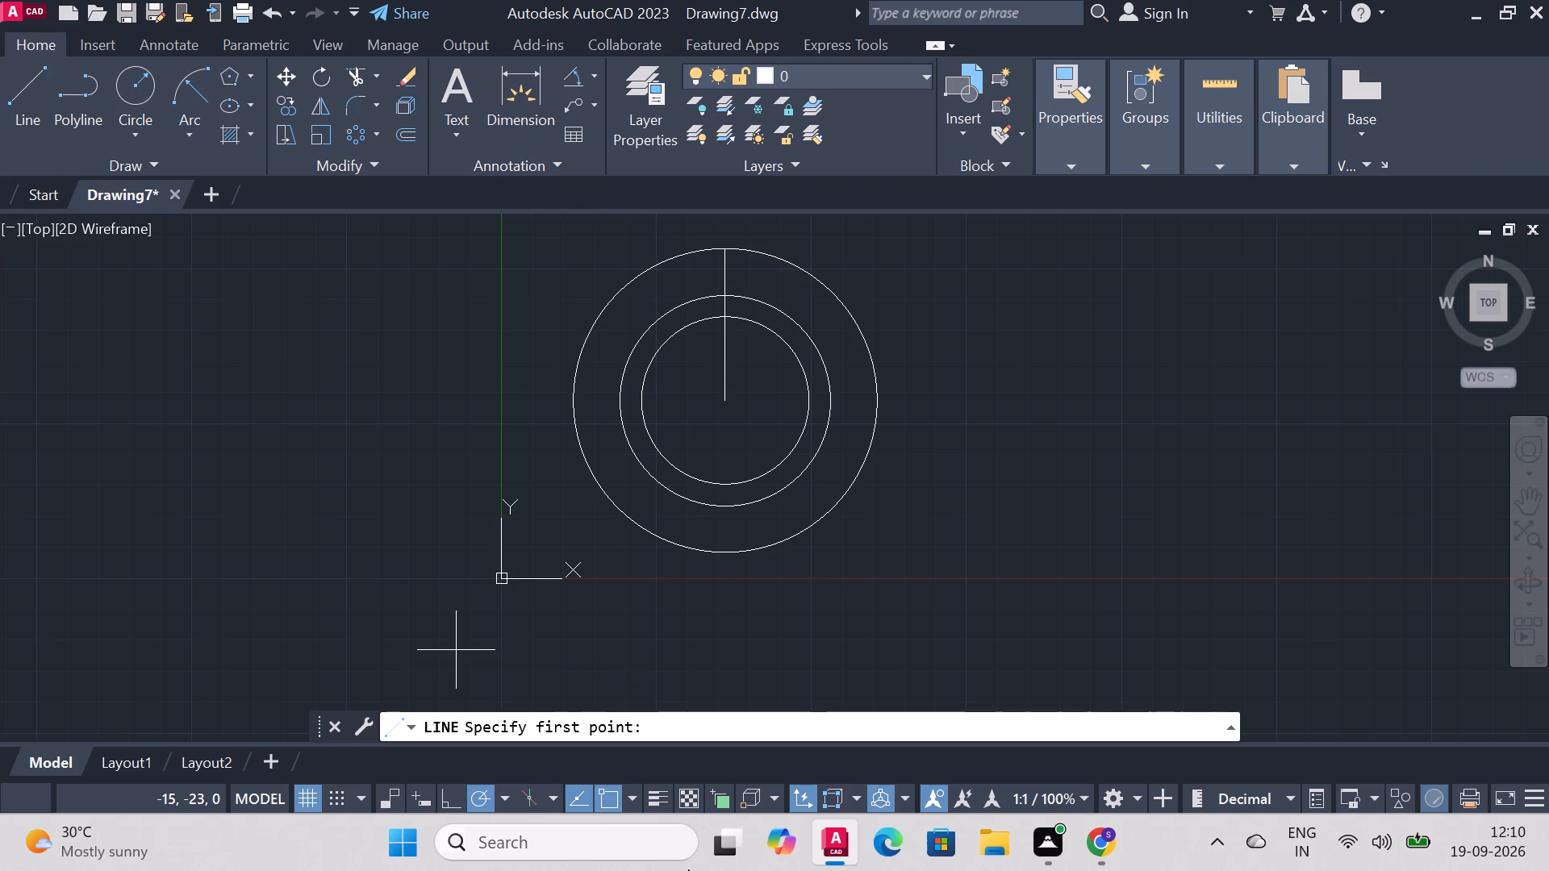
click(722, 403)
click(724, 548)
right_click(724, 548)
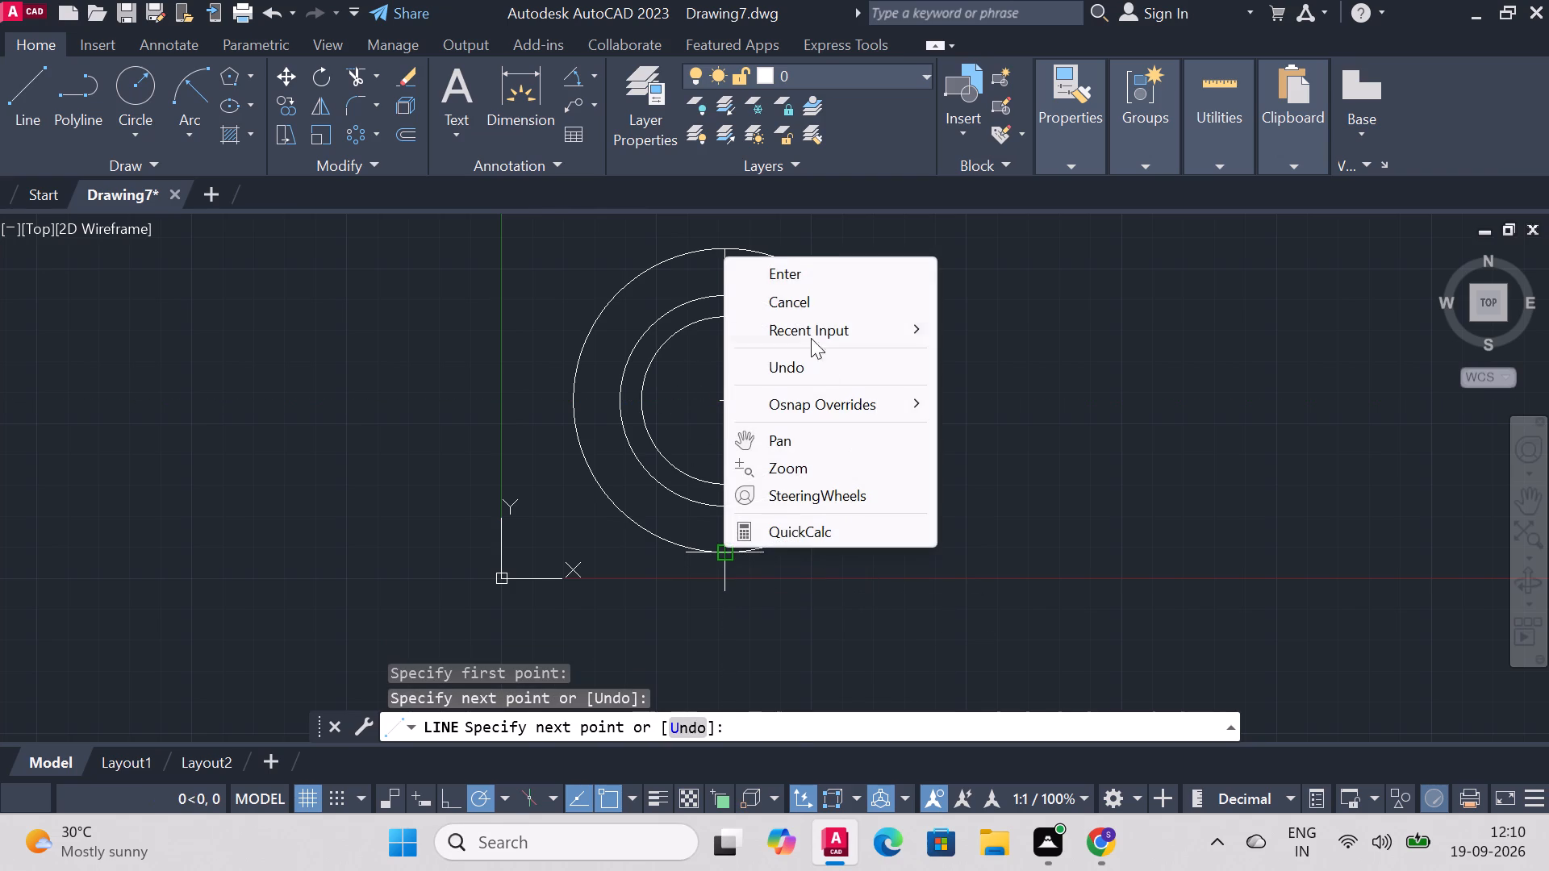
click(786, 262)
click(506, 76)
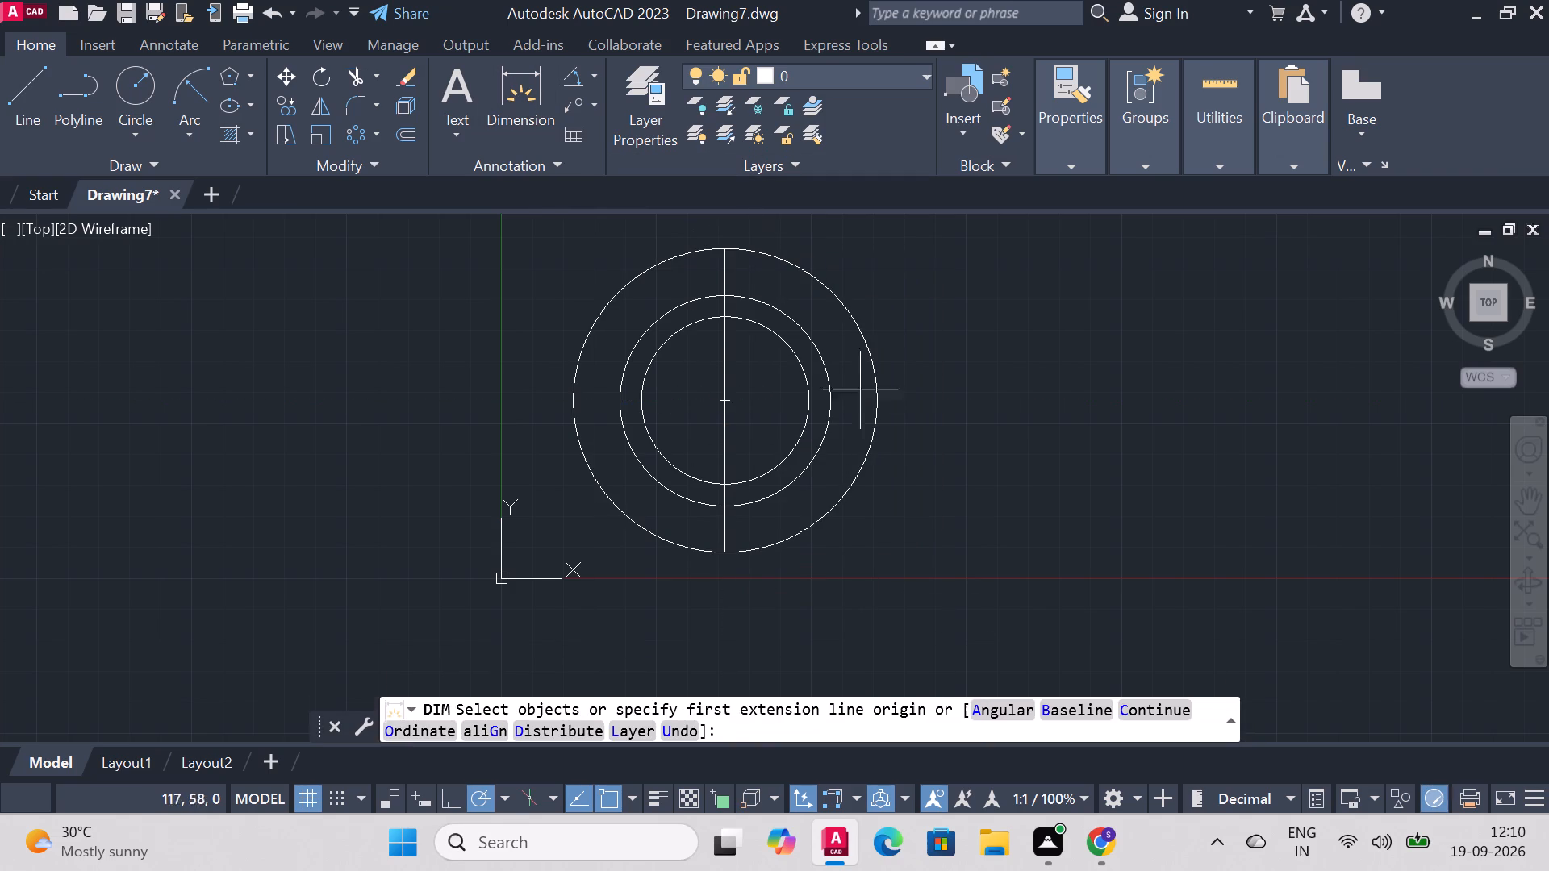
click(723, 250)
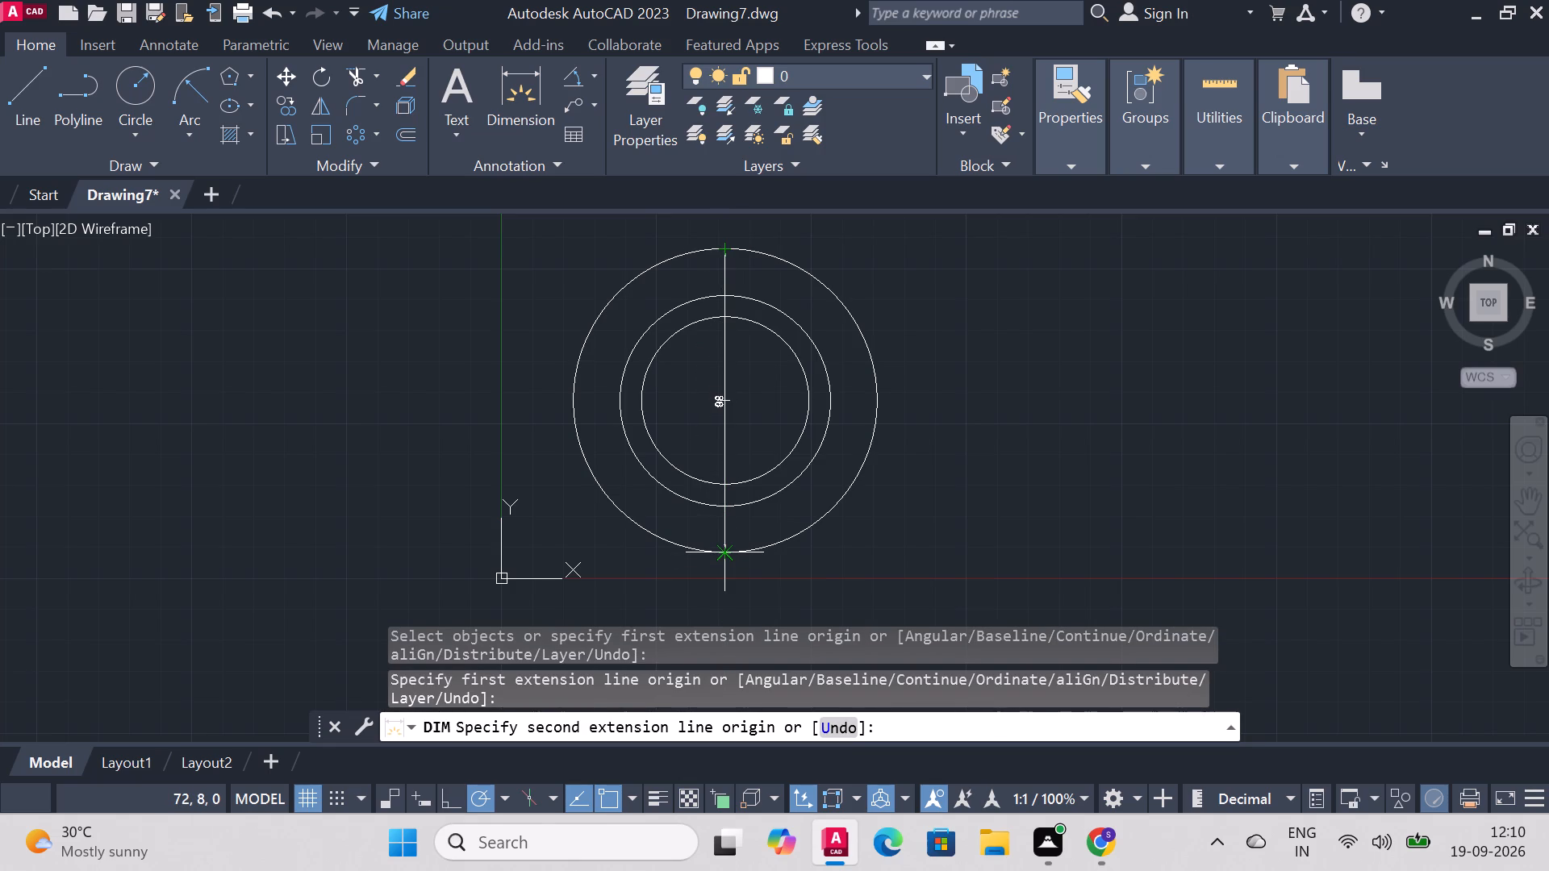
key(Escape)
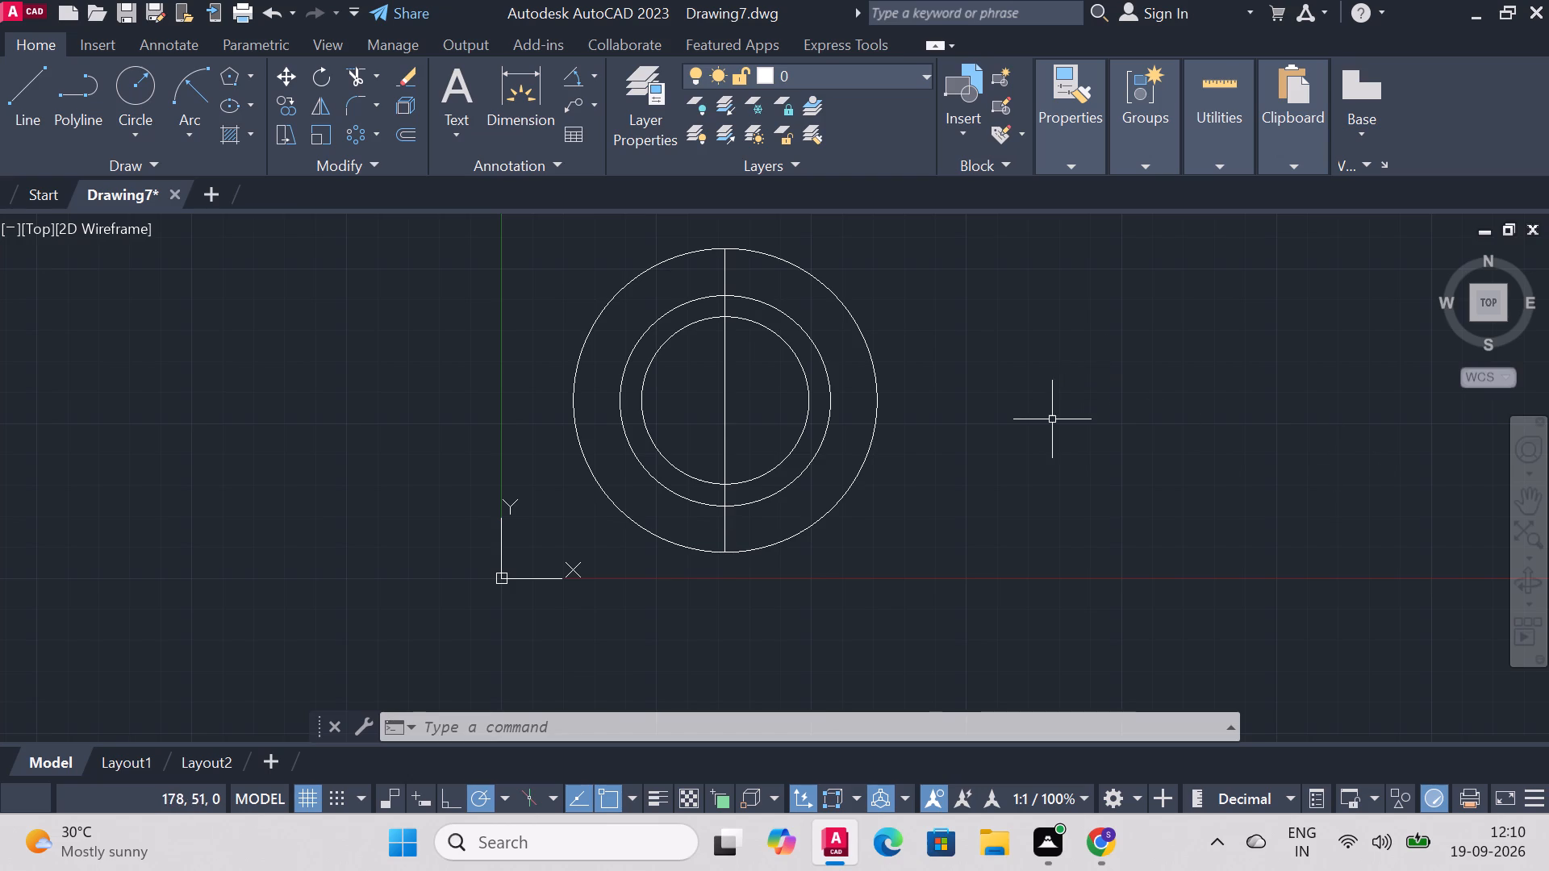
Delete the upper and lower vertical lines that run from the circles' centre to the 98 mm circle.
click(728, 274)
key(Delete)
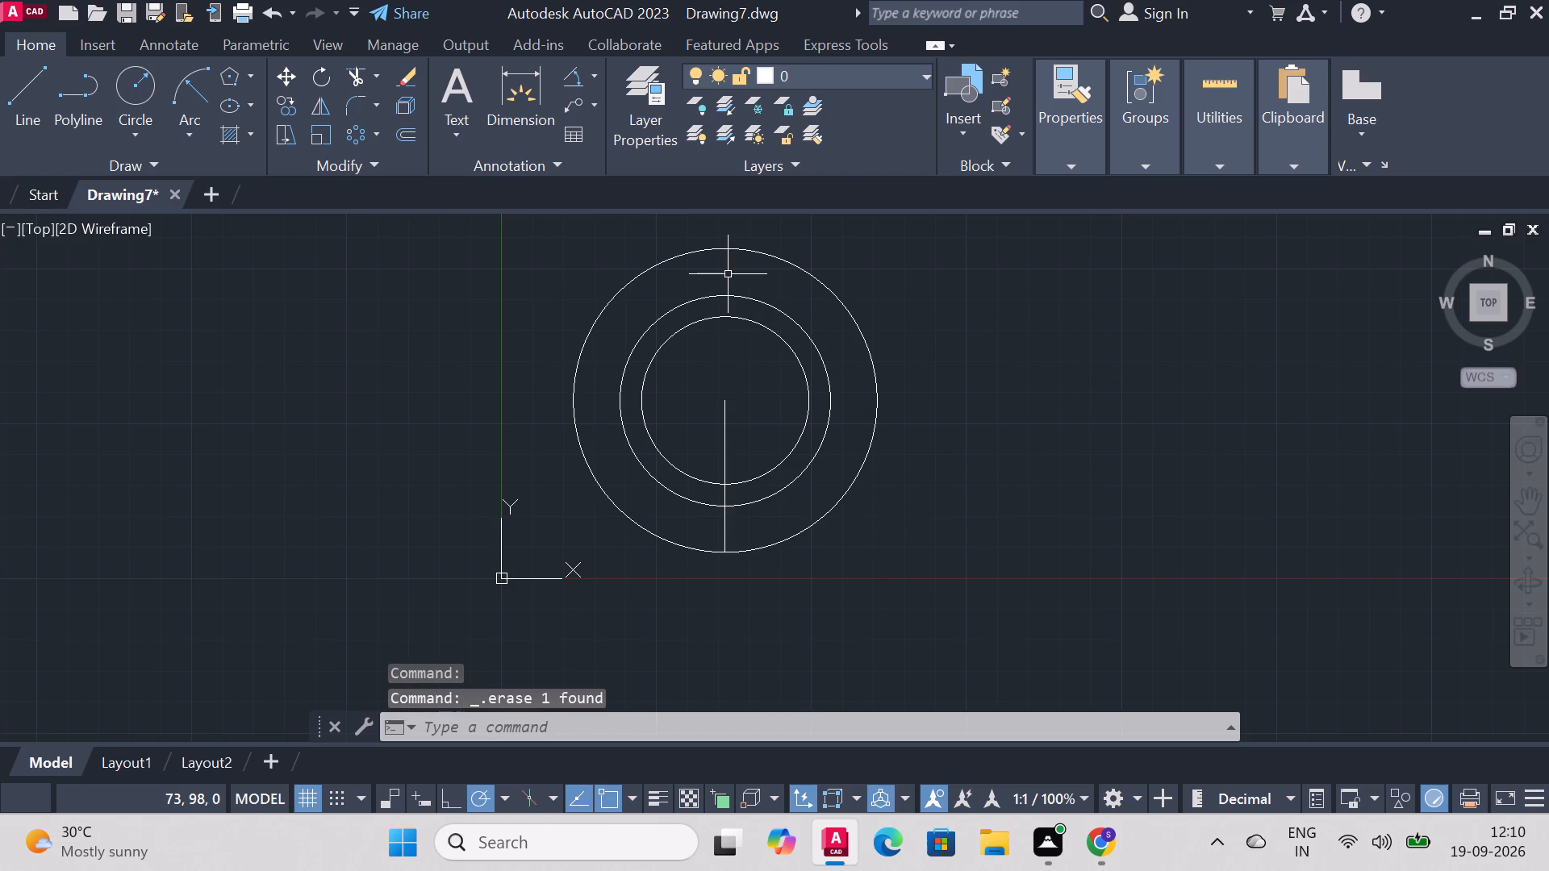
click(728, 433)
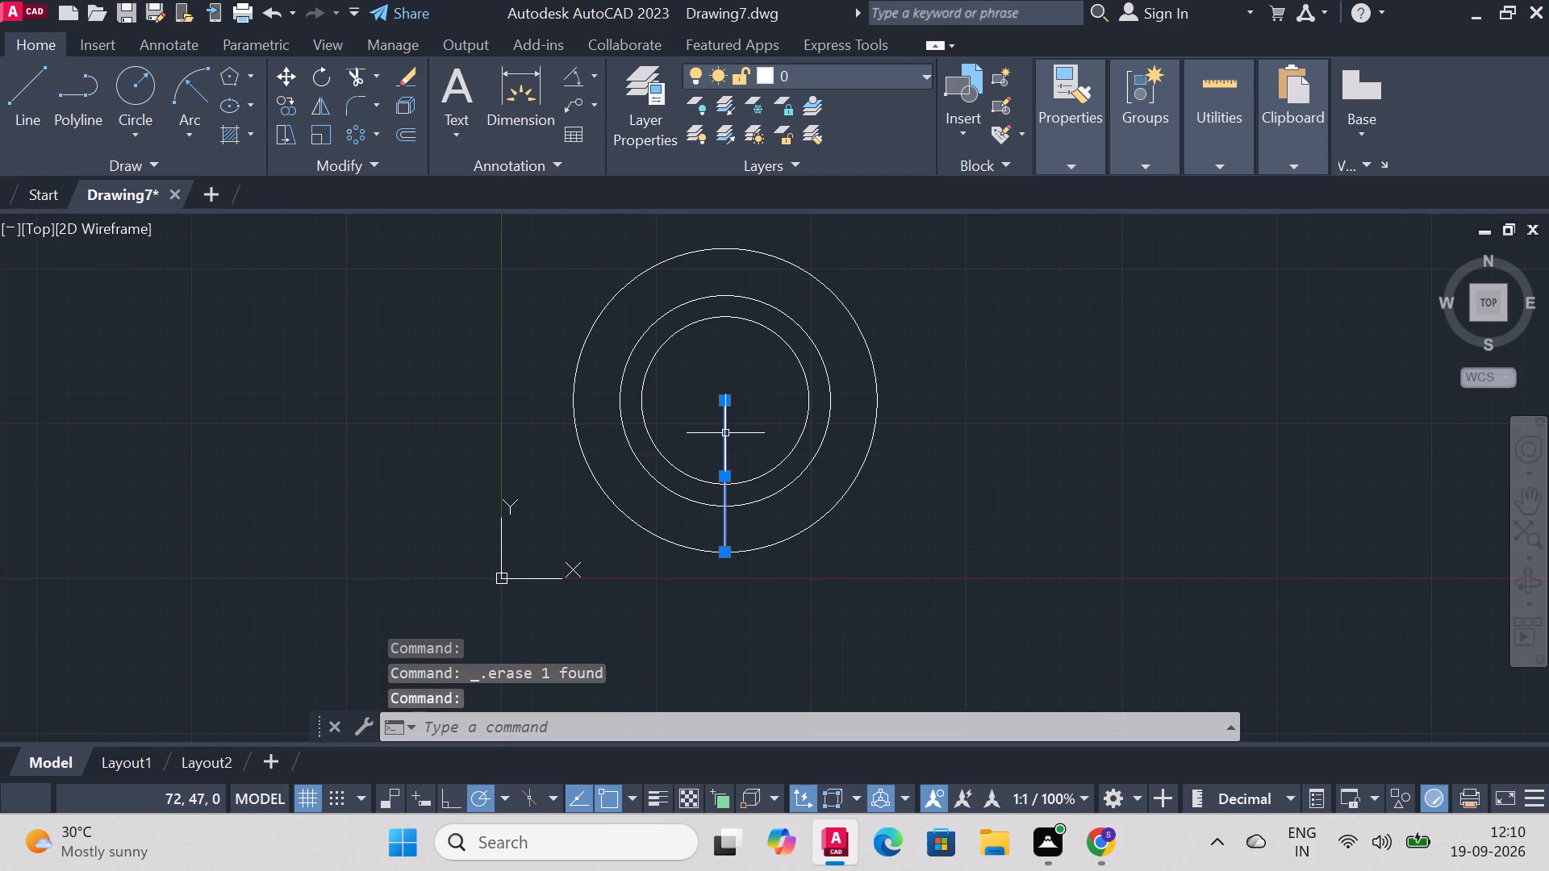
key(Delete)
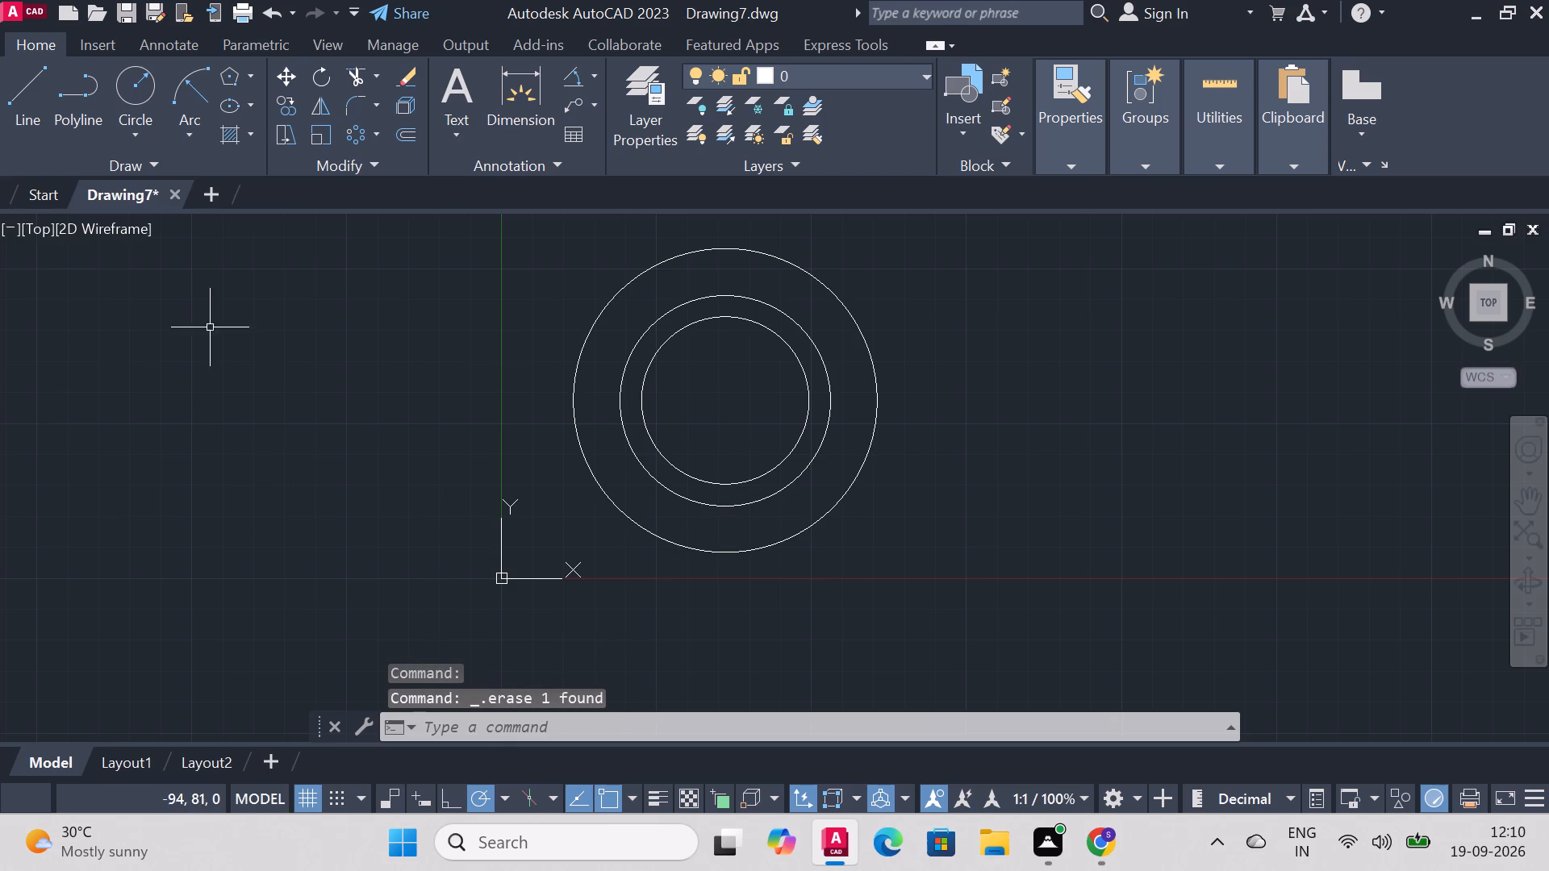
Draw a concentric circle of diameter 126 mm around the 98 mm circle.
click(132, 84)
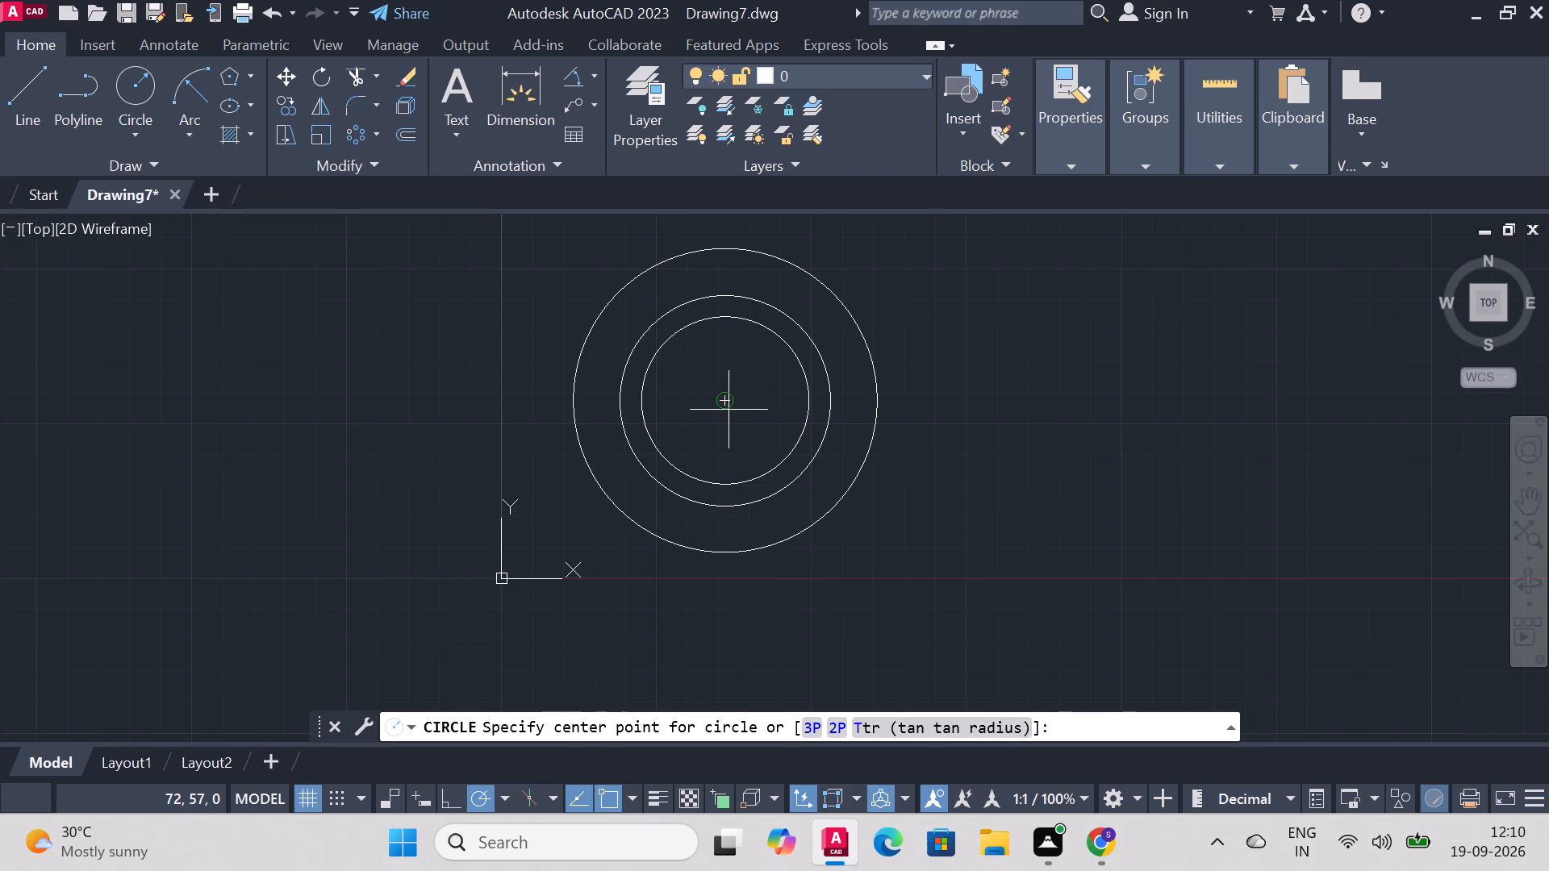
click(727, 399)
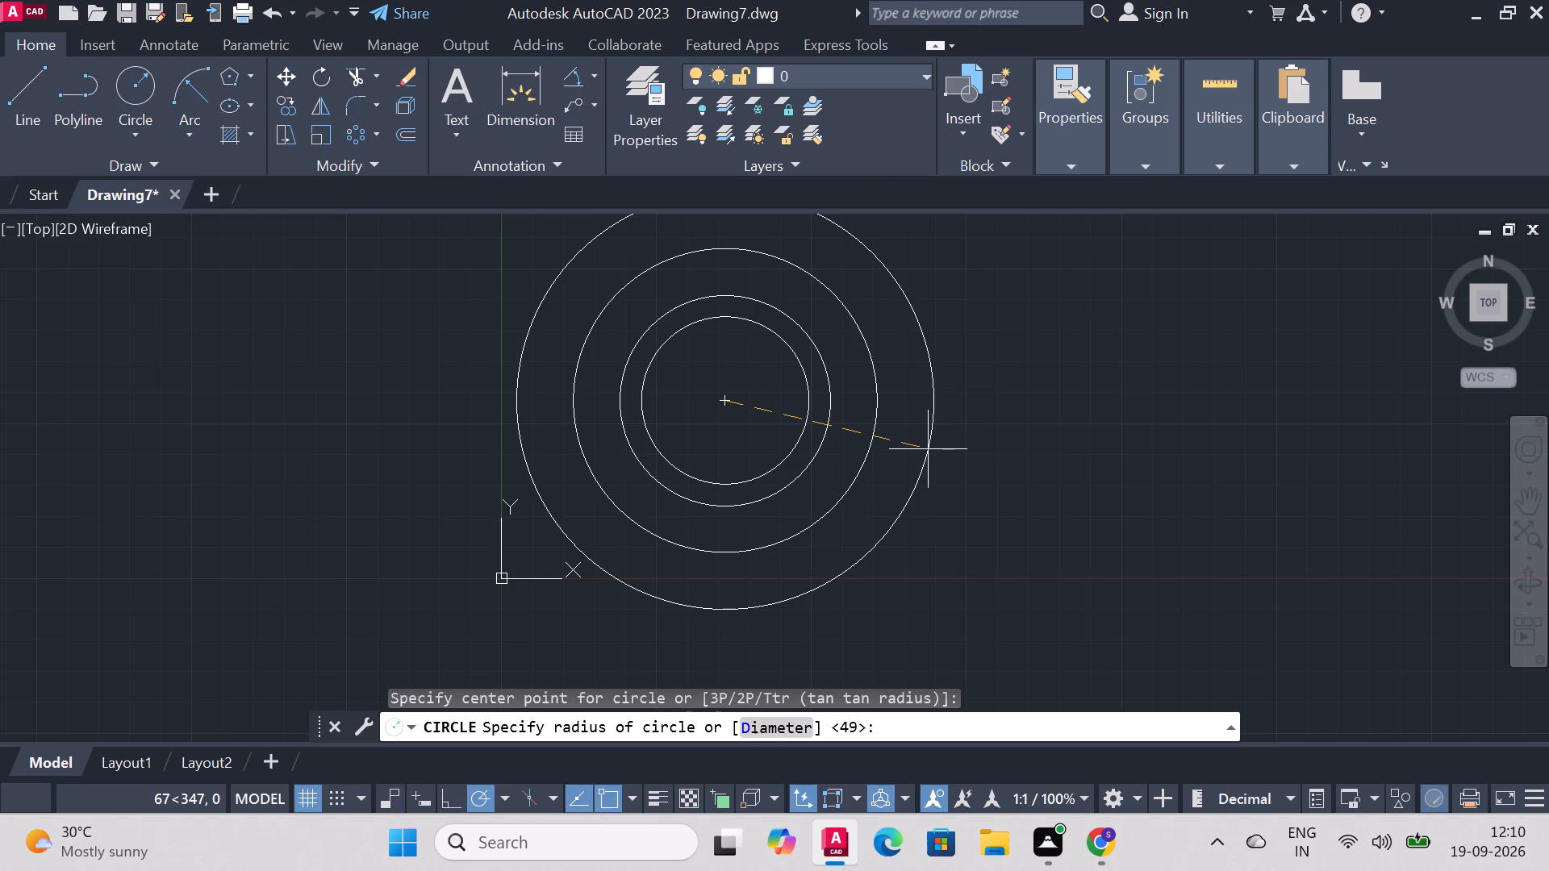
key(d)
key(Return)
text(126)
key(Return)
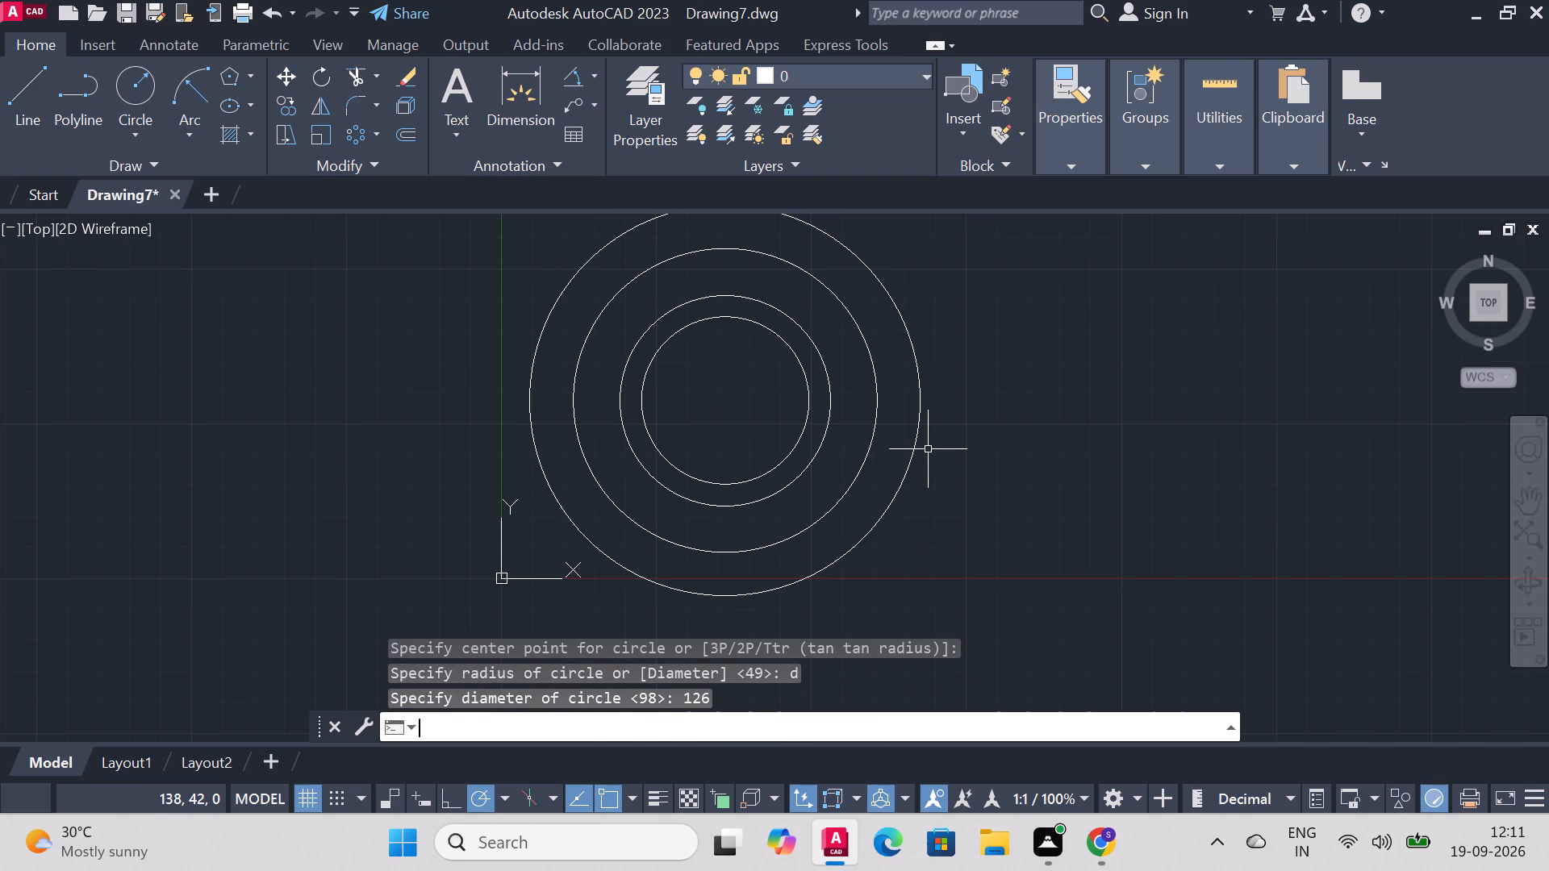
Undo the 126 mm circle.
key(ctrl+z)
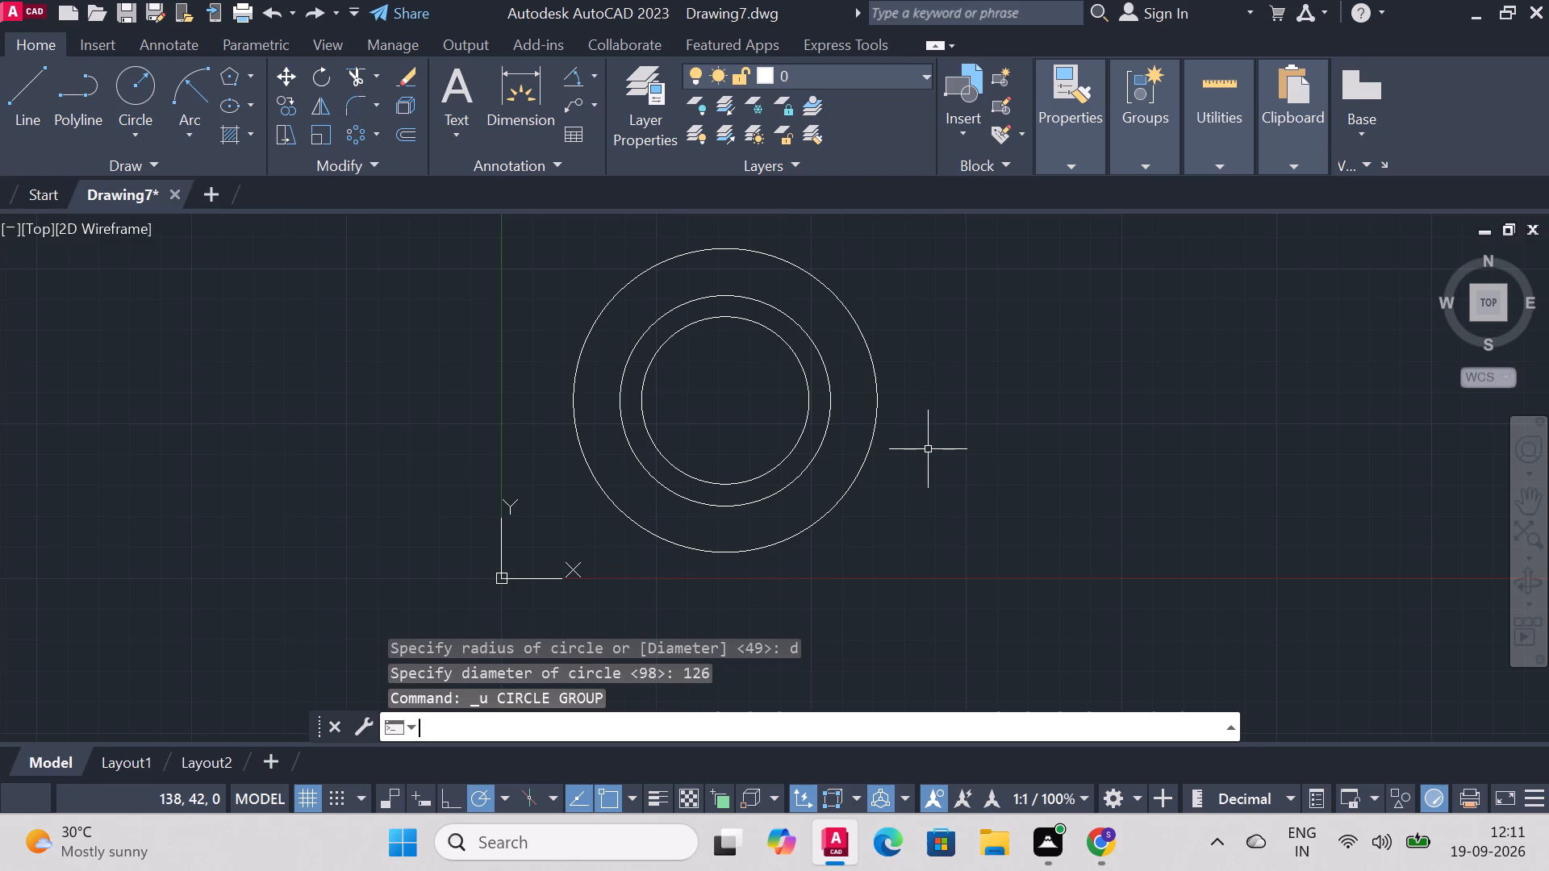
Draw a 63 mm vertical line upward from the circles' common centre.
click(40, 94)
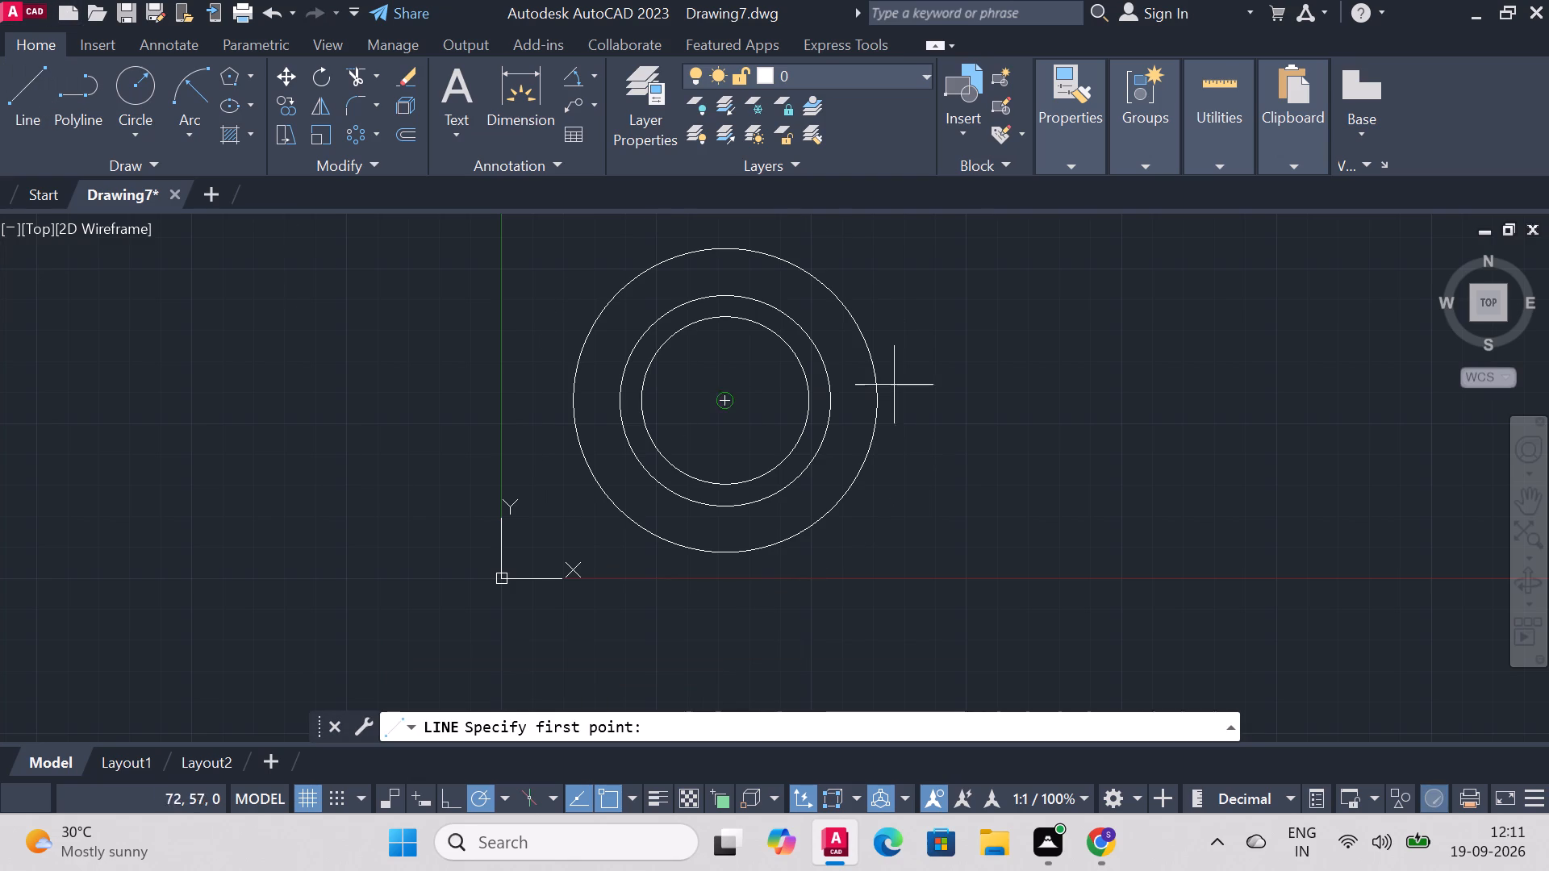
scroll(979, 376, down, 2)
scroll(1022, 310, up, 2)
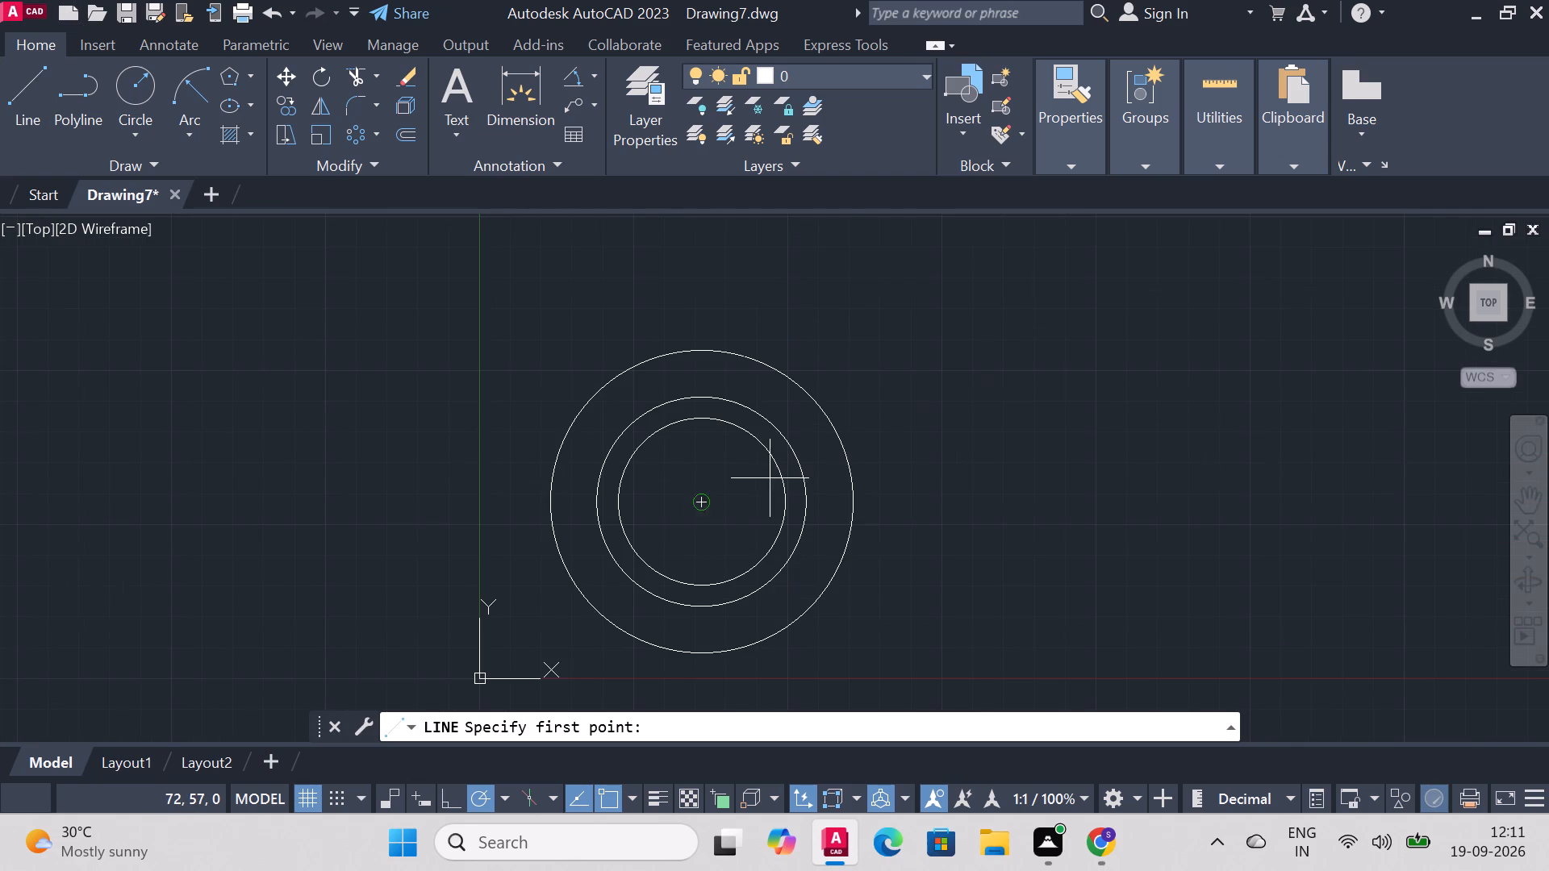
click(695, 504)
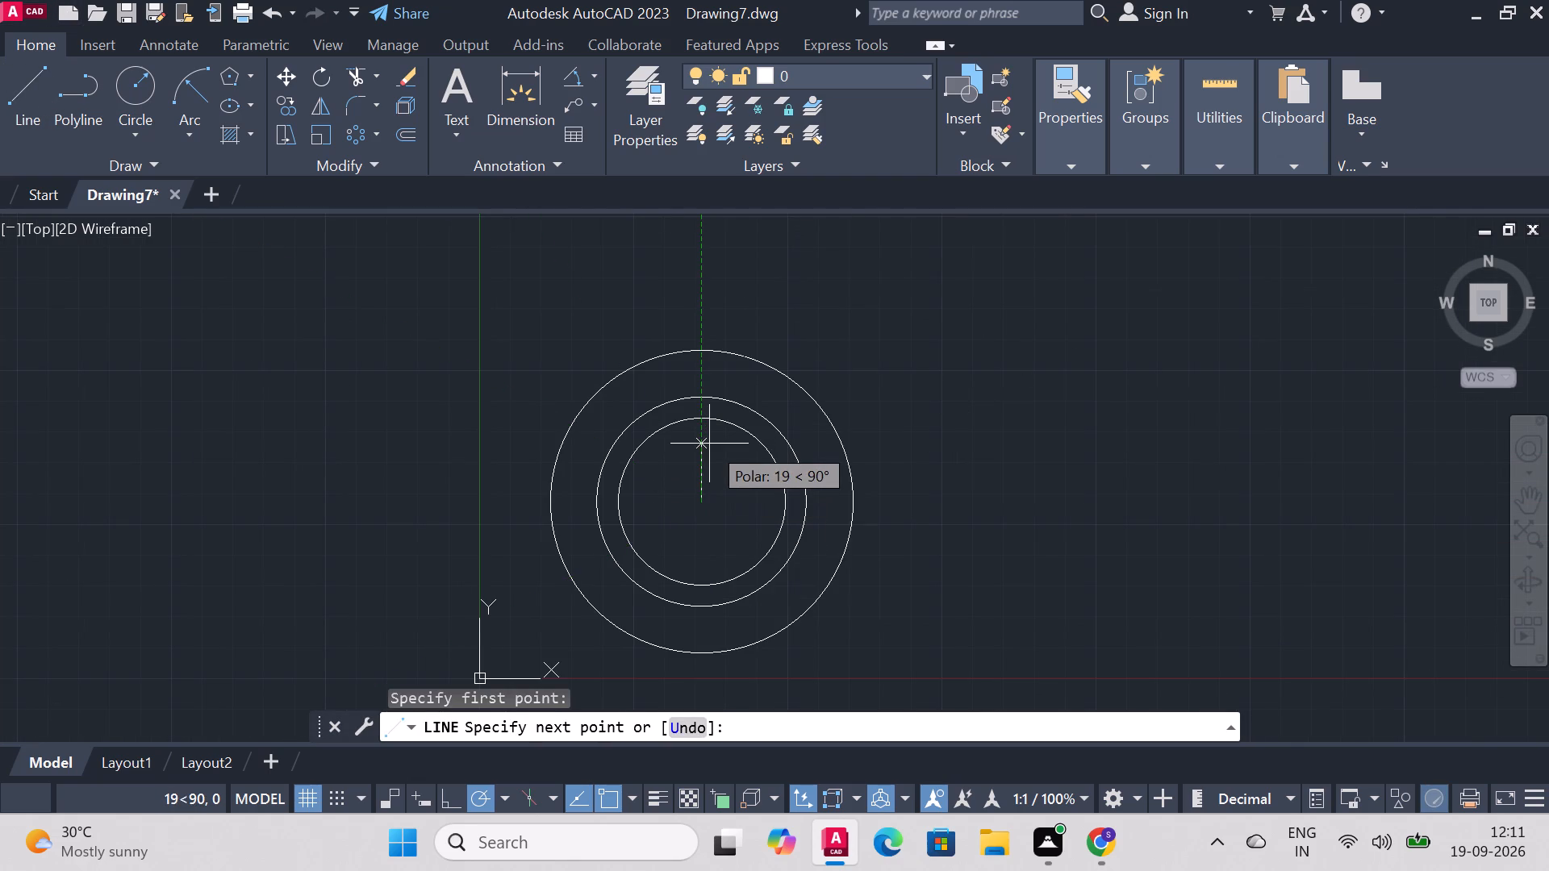
text(63)
key(Return)
key(Escape)
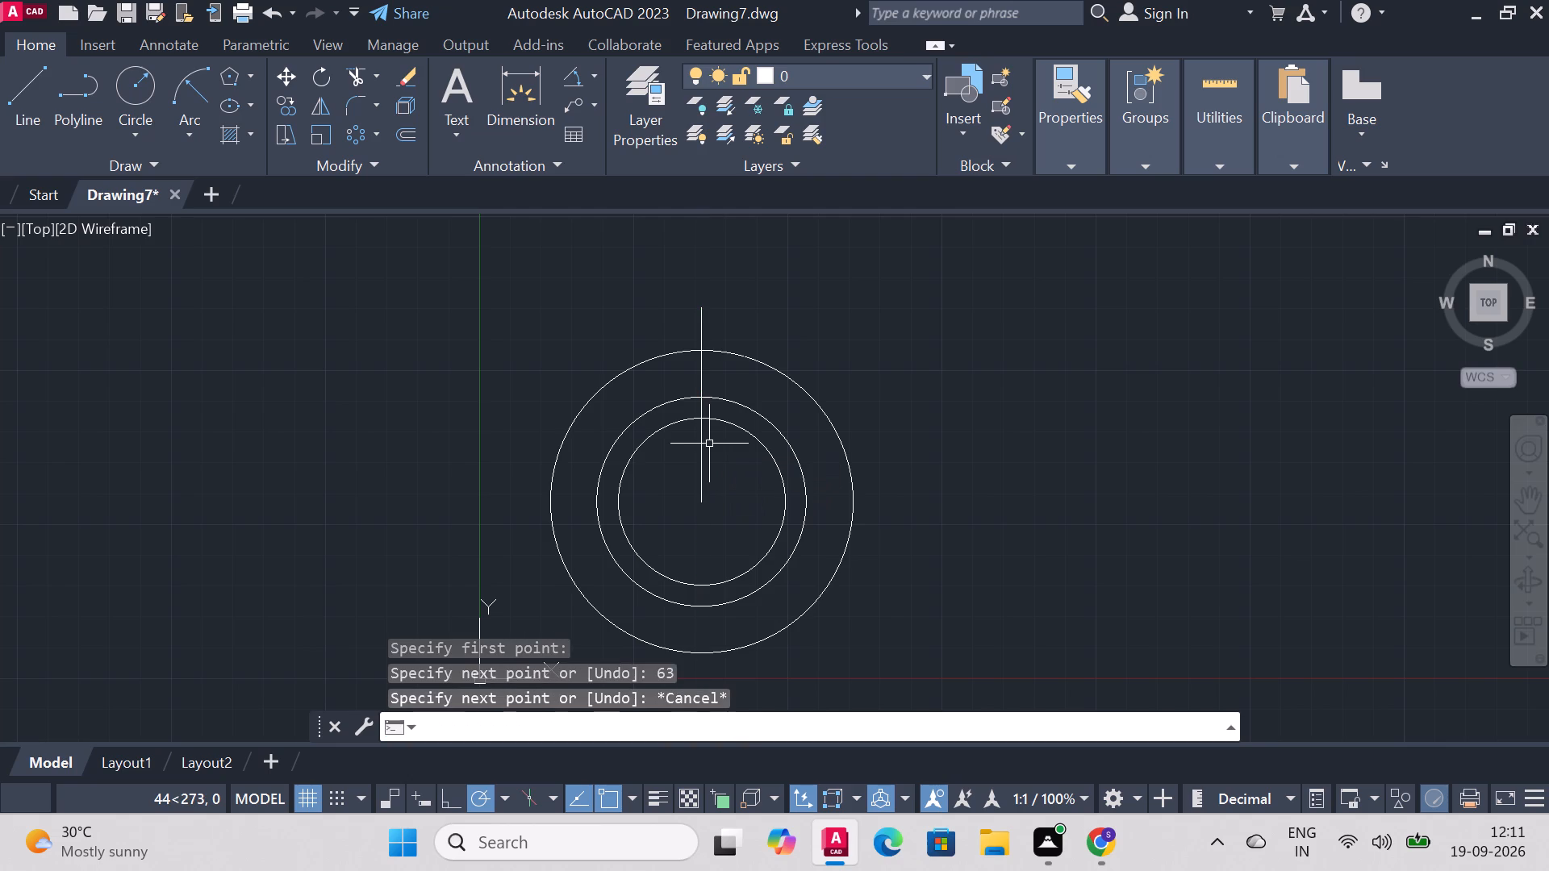
Draw a 63 mm vertical line downward from the circles' common centre.
click(39, 99)
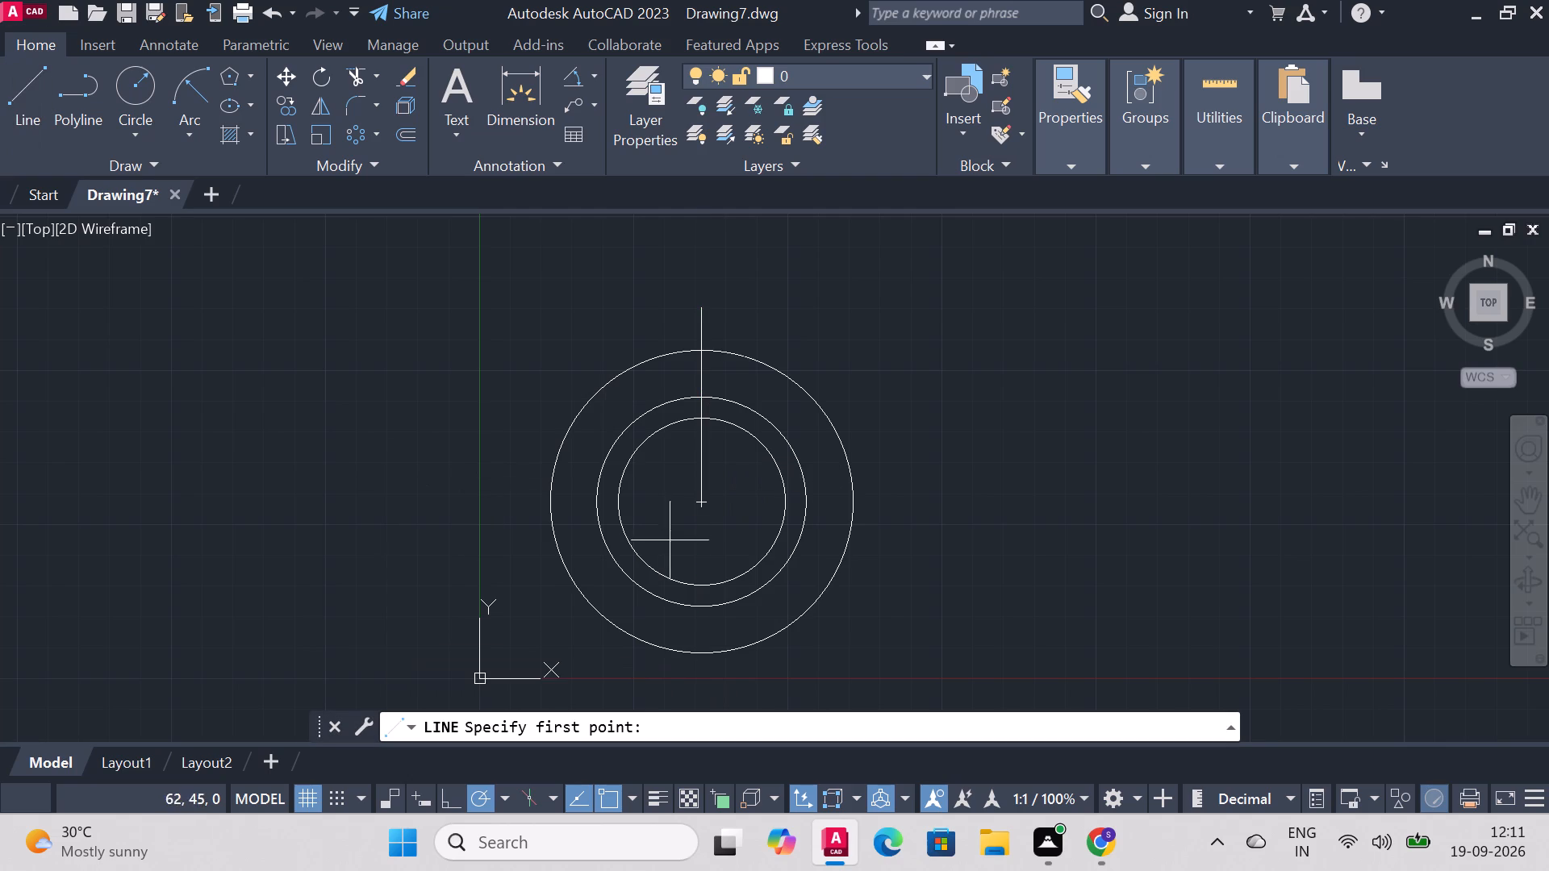
click(704, 506)
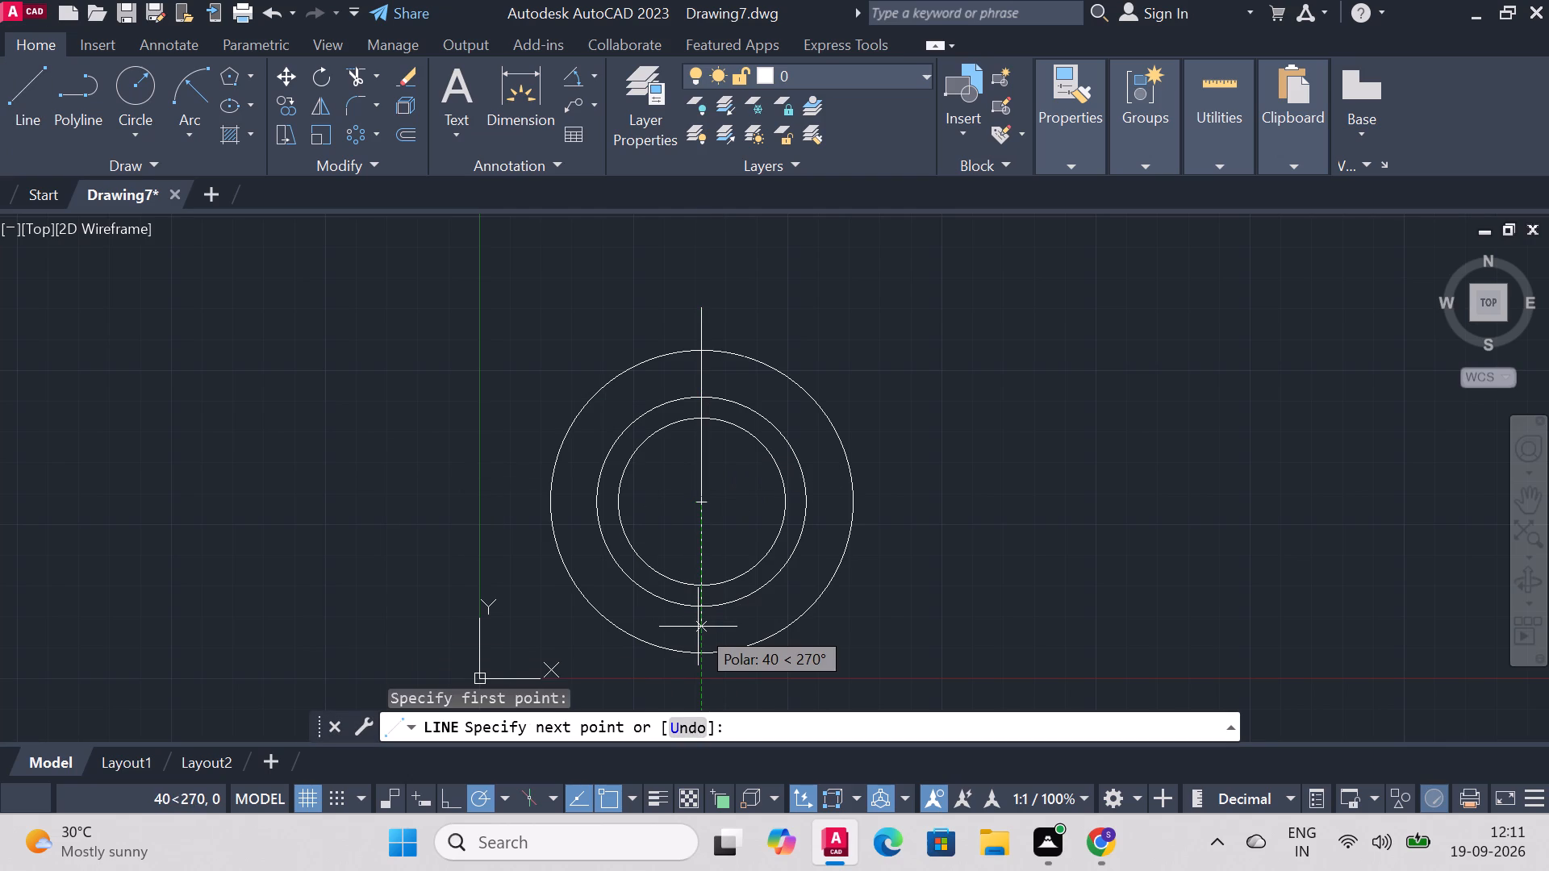
text(63)
key(Return)
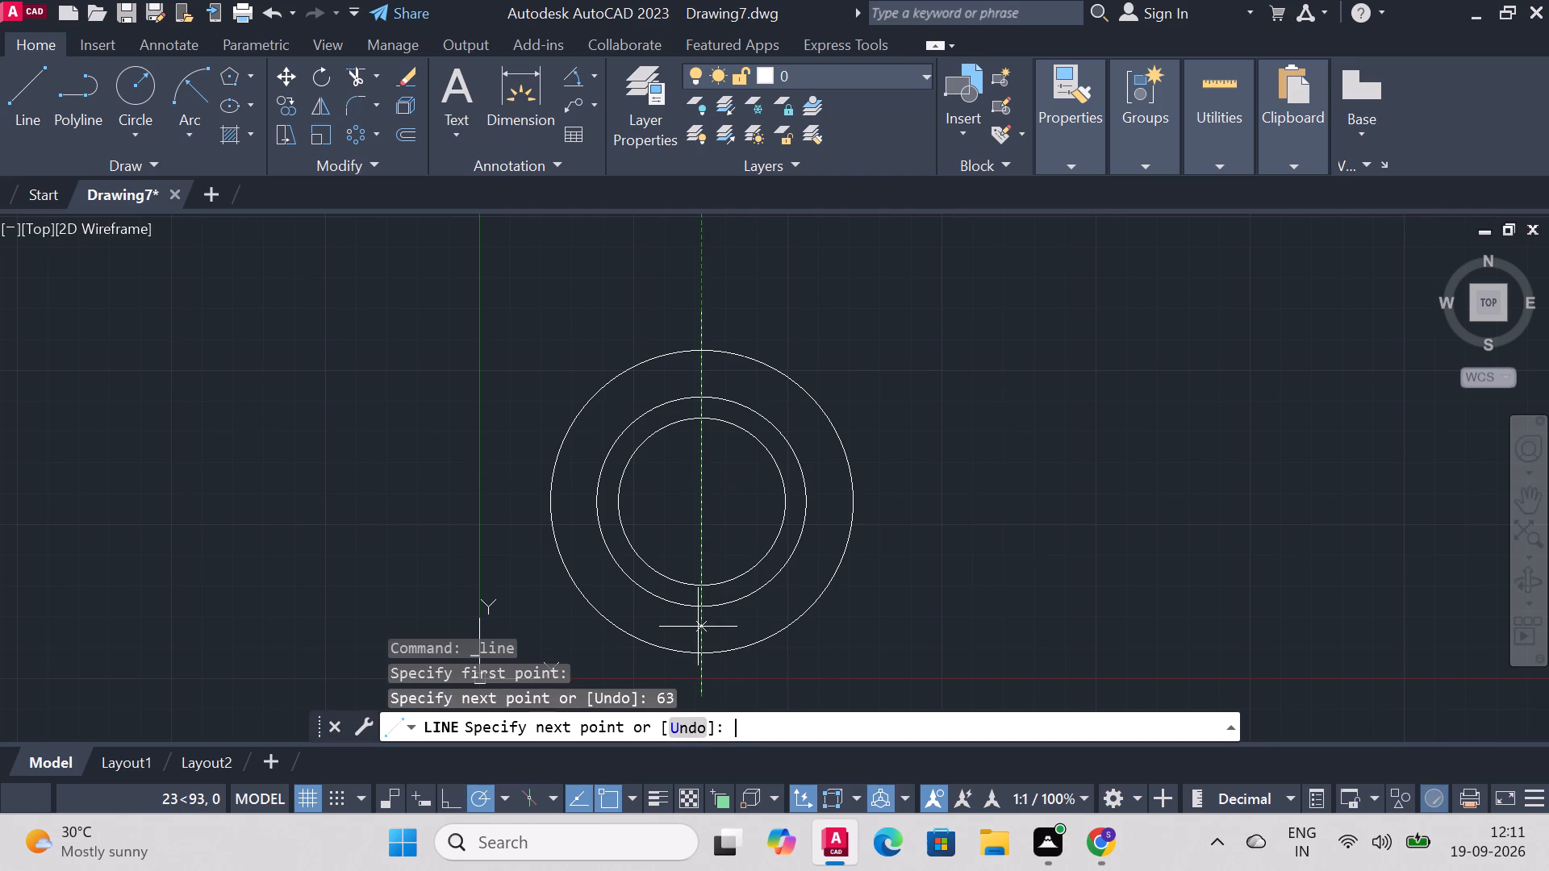
key(Escape)
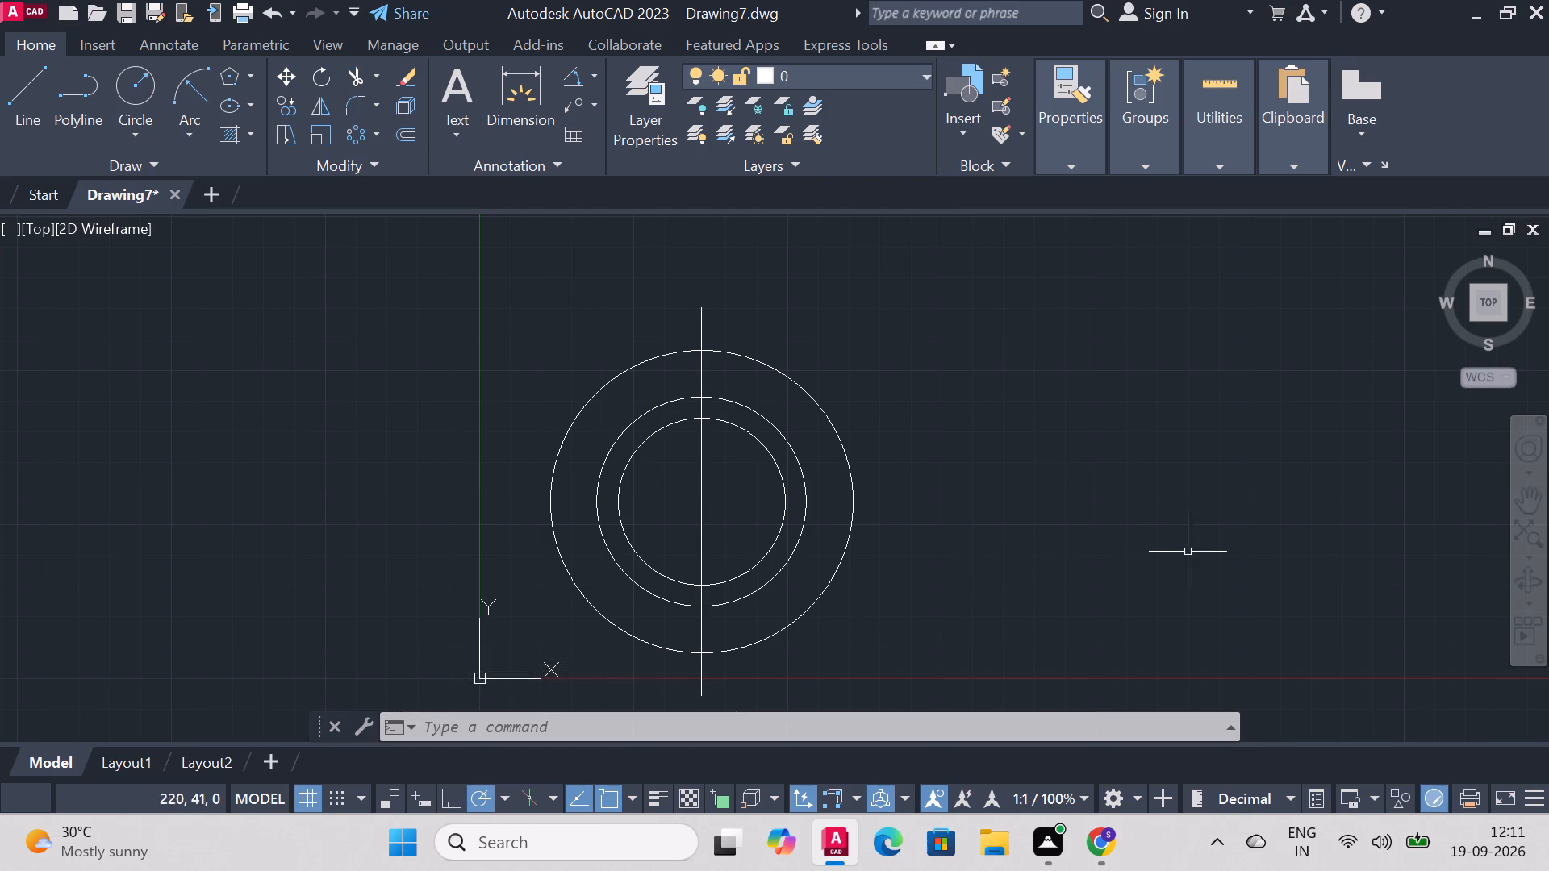
Draw an 84 mm horizontal line from the circles' common centre toward the left.
click(27, 69)
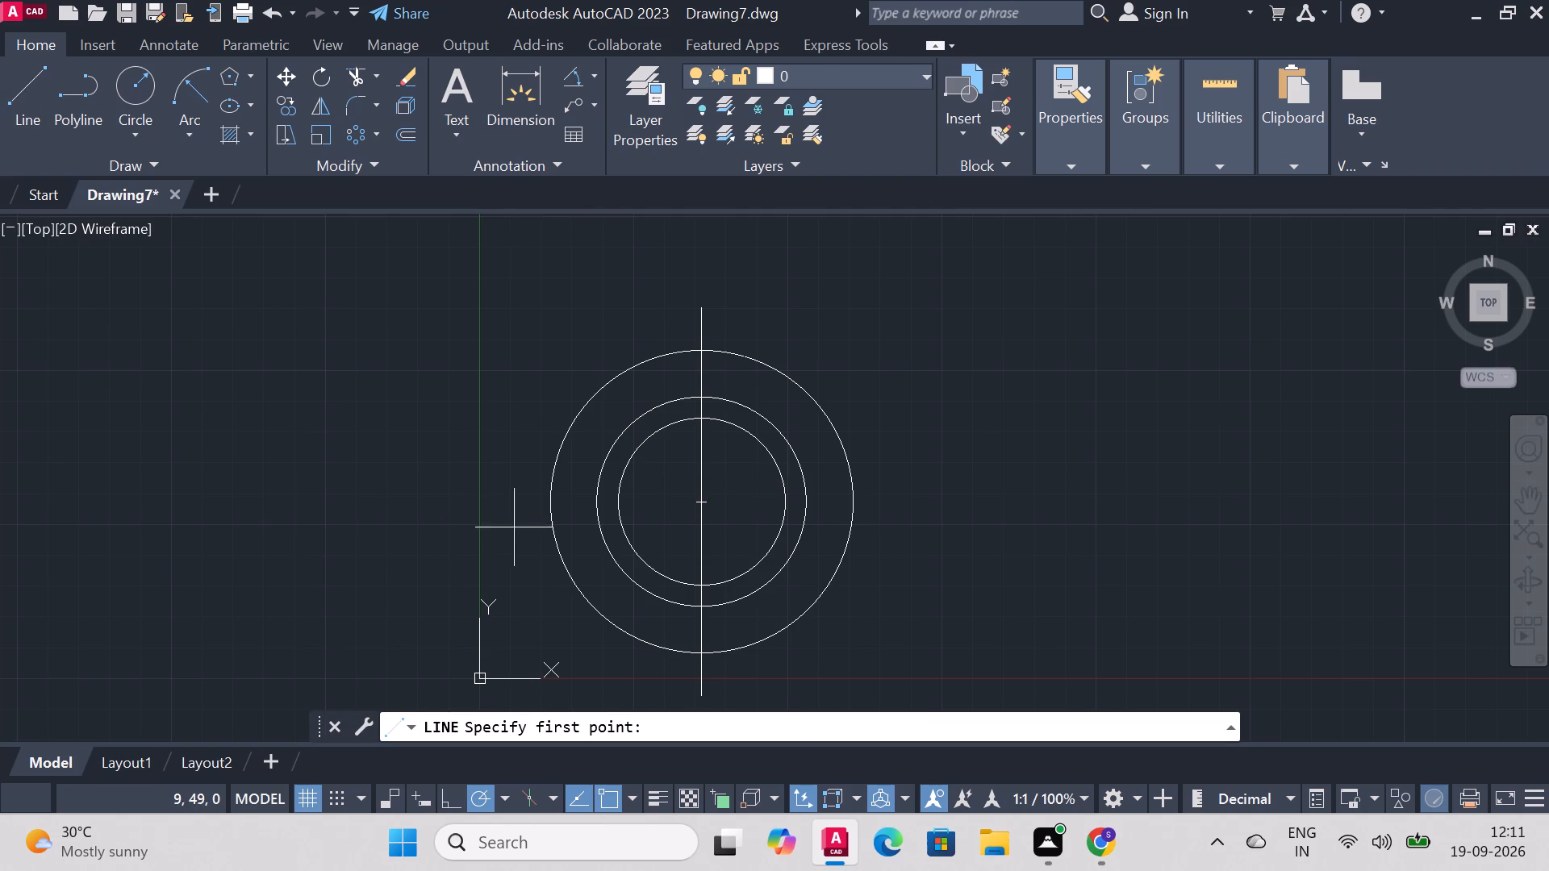
click(699, 503)
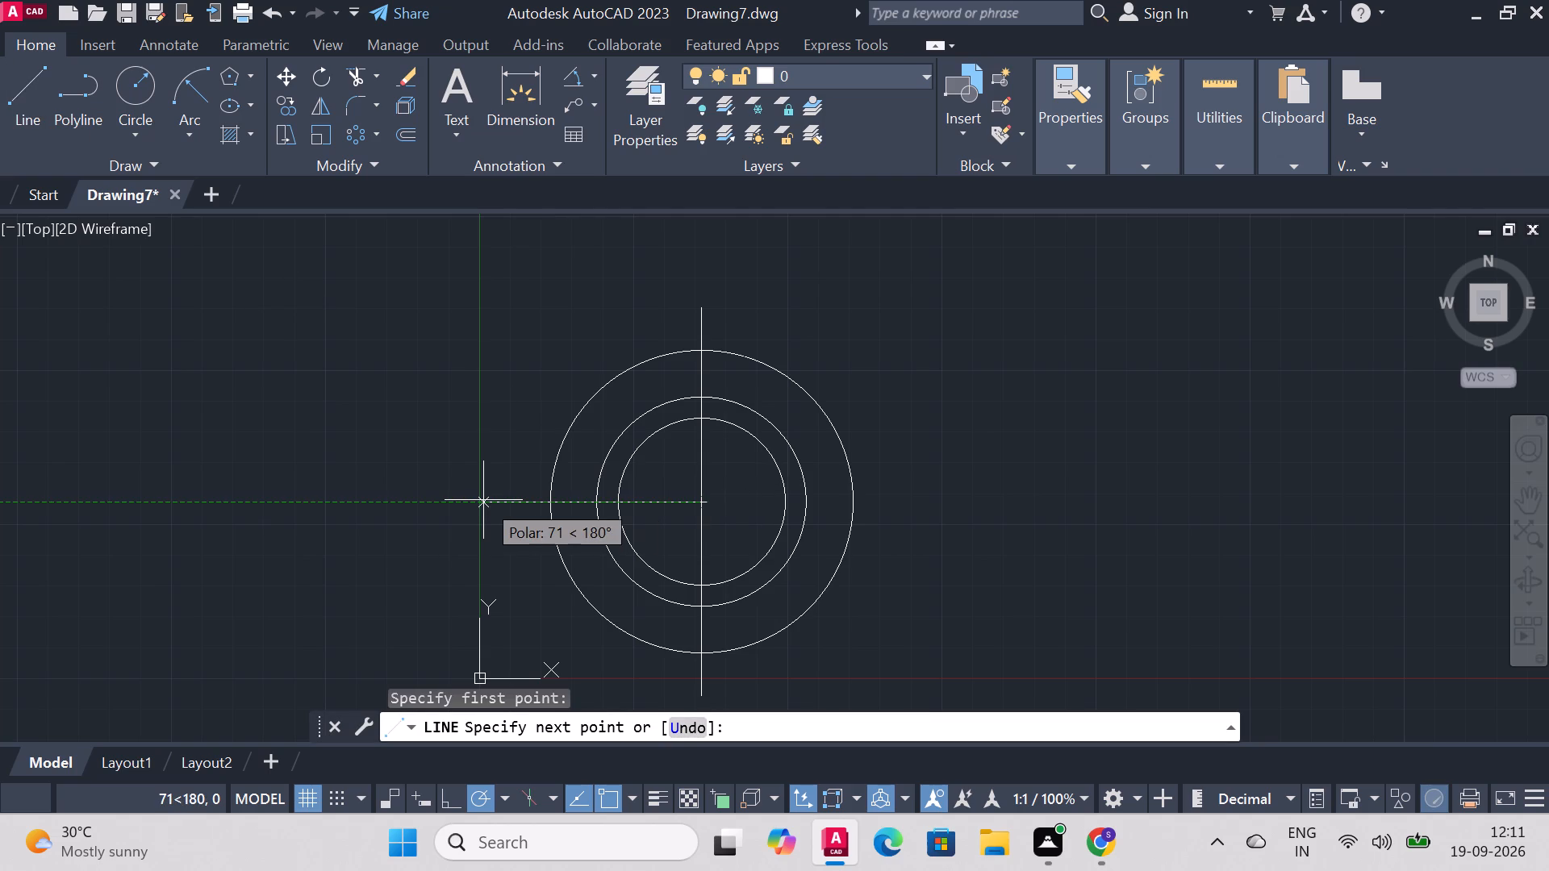
key(8)
key(4)
key(Return)
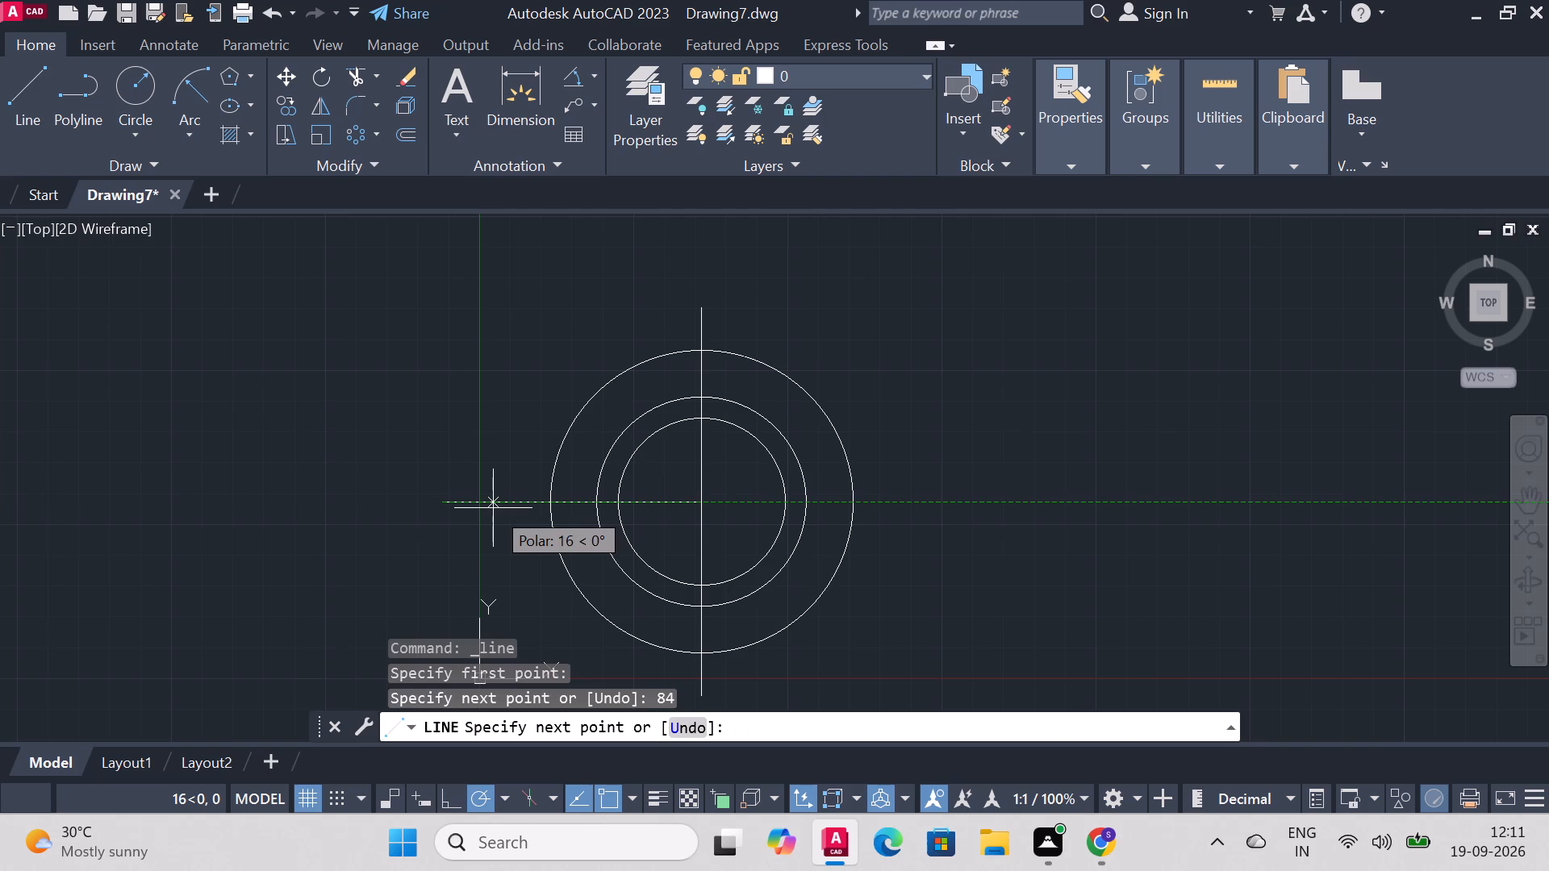
key(Escape)
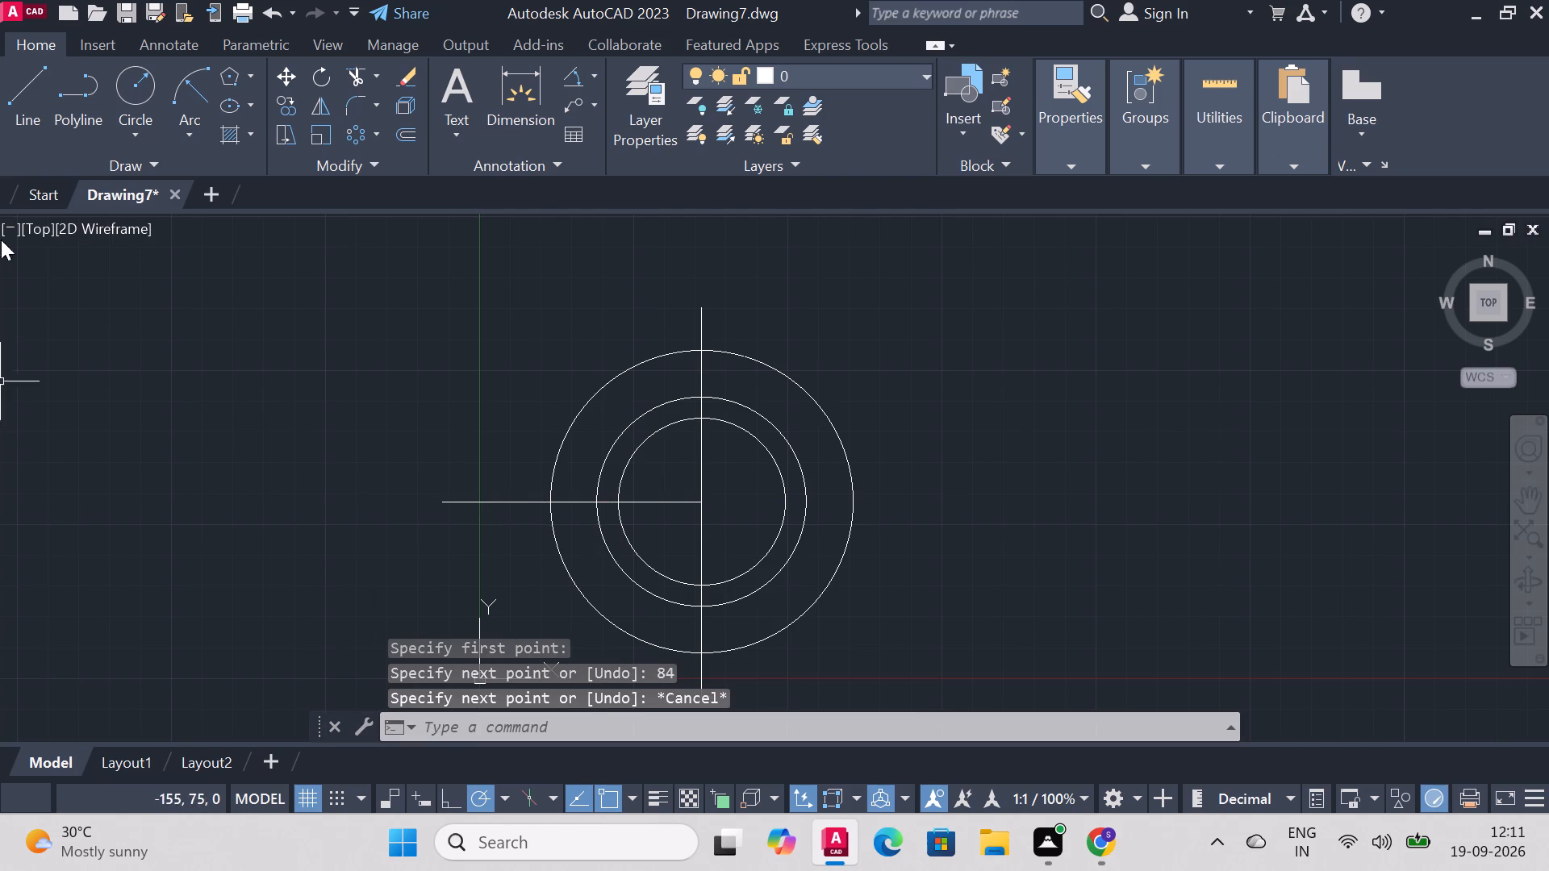
Draw a horizontal line from the circles' common centre to the right quadrant of the 98 mm circle.
click(37, 84)
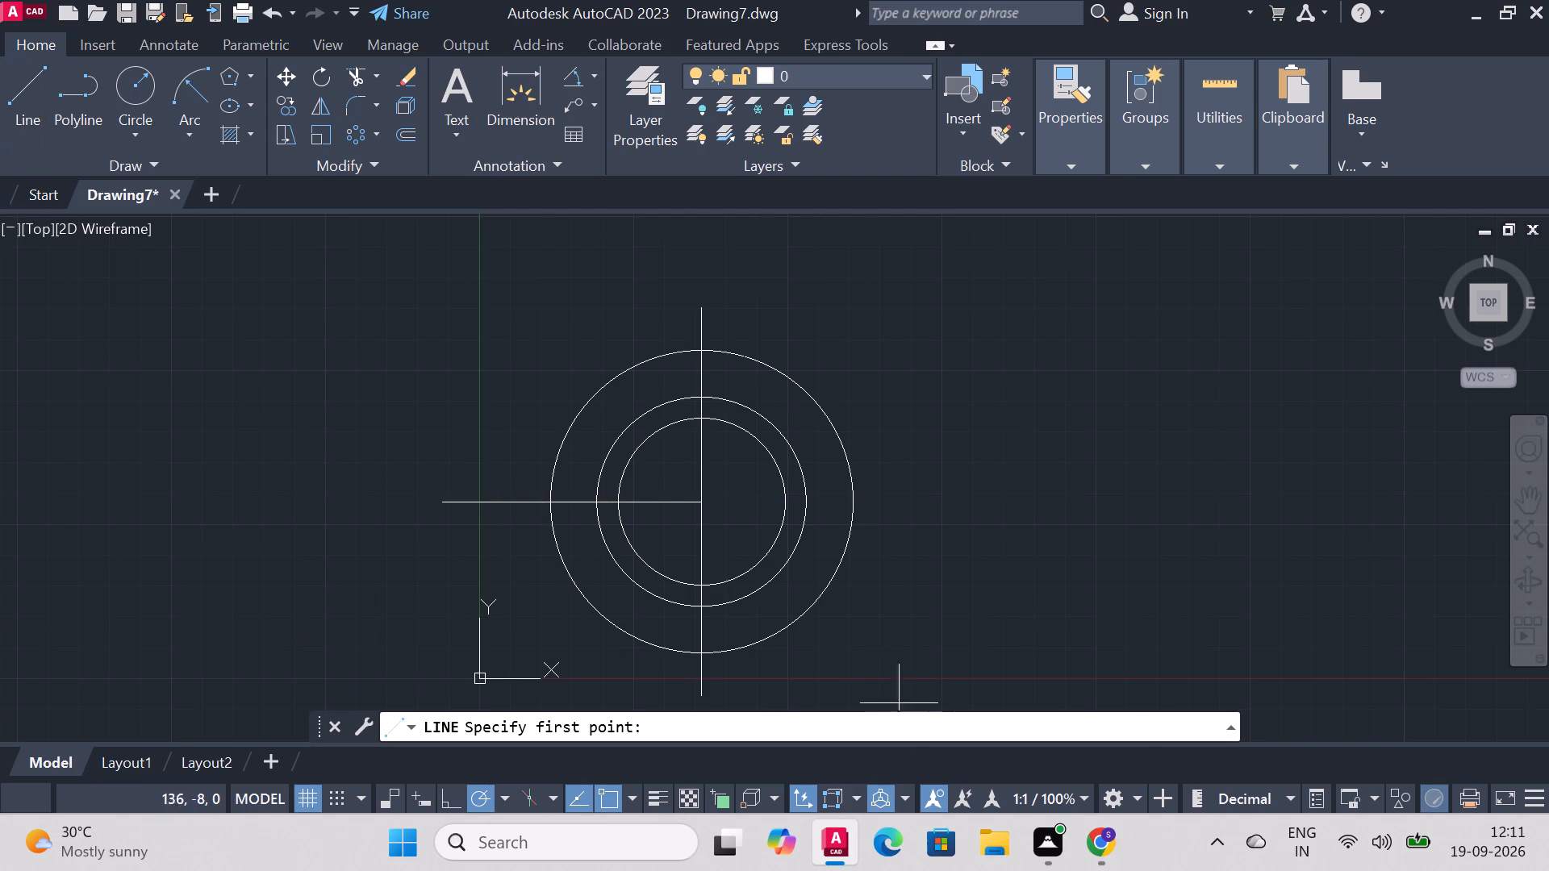
click(704, 505)
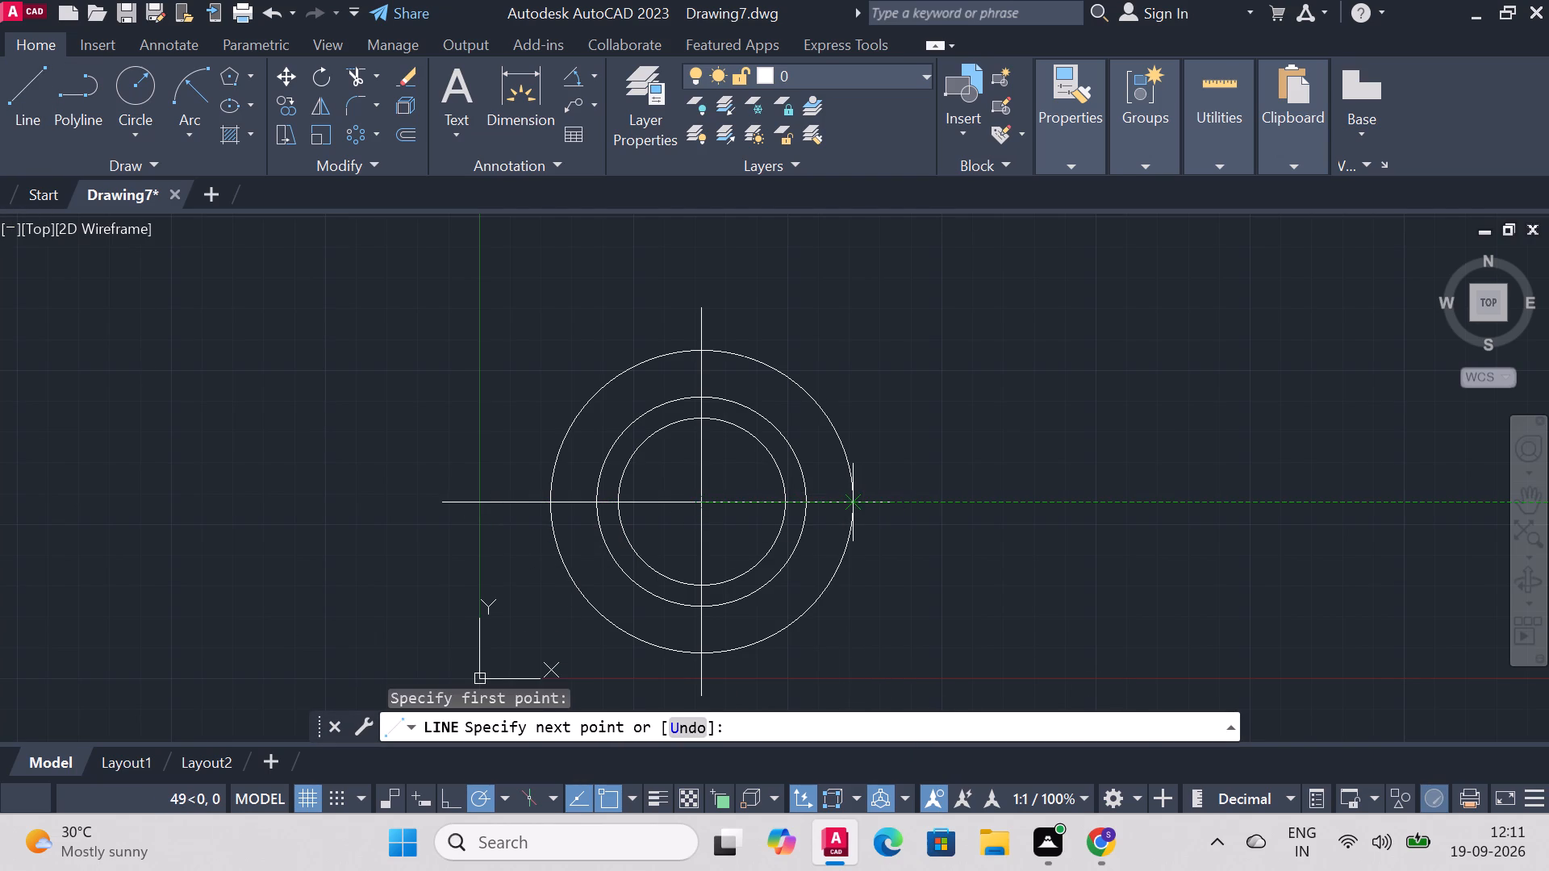
click(852, 505)
right_click(852, 505)
click(936, 511)
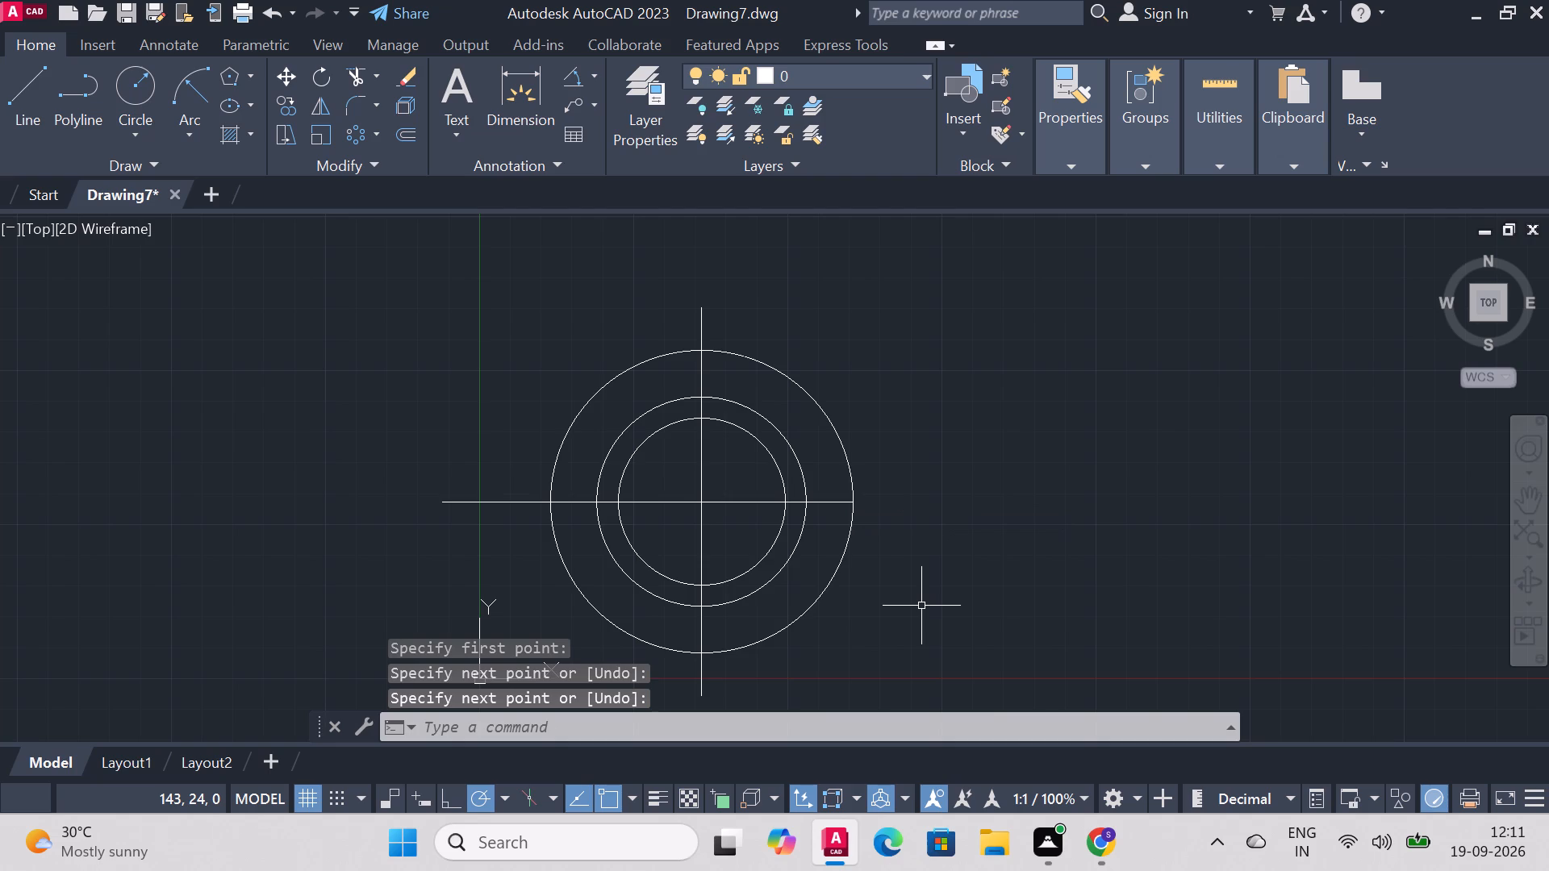
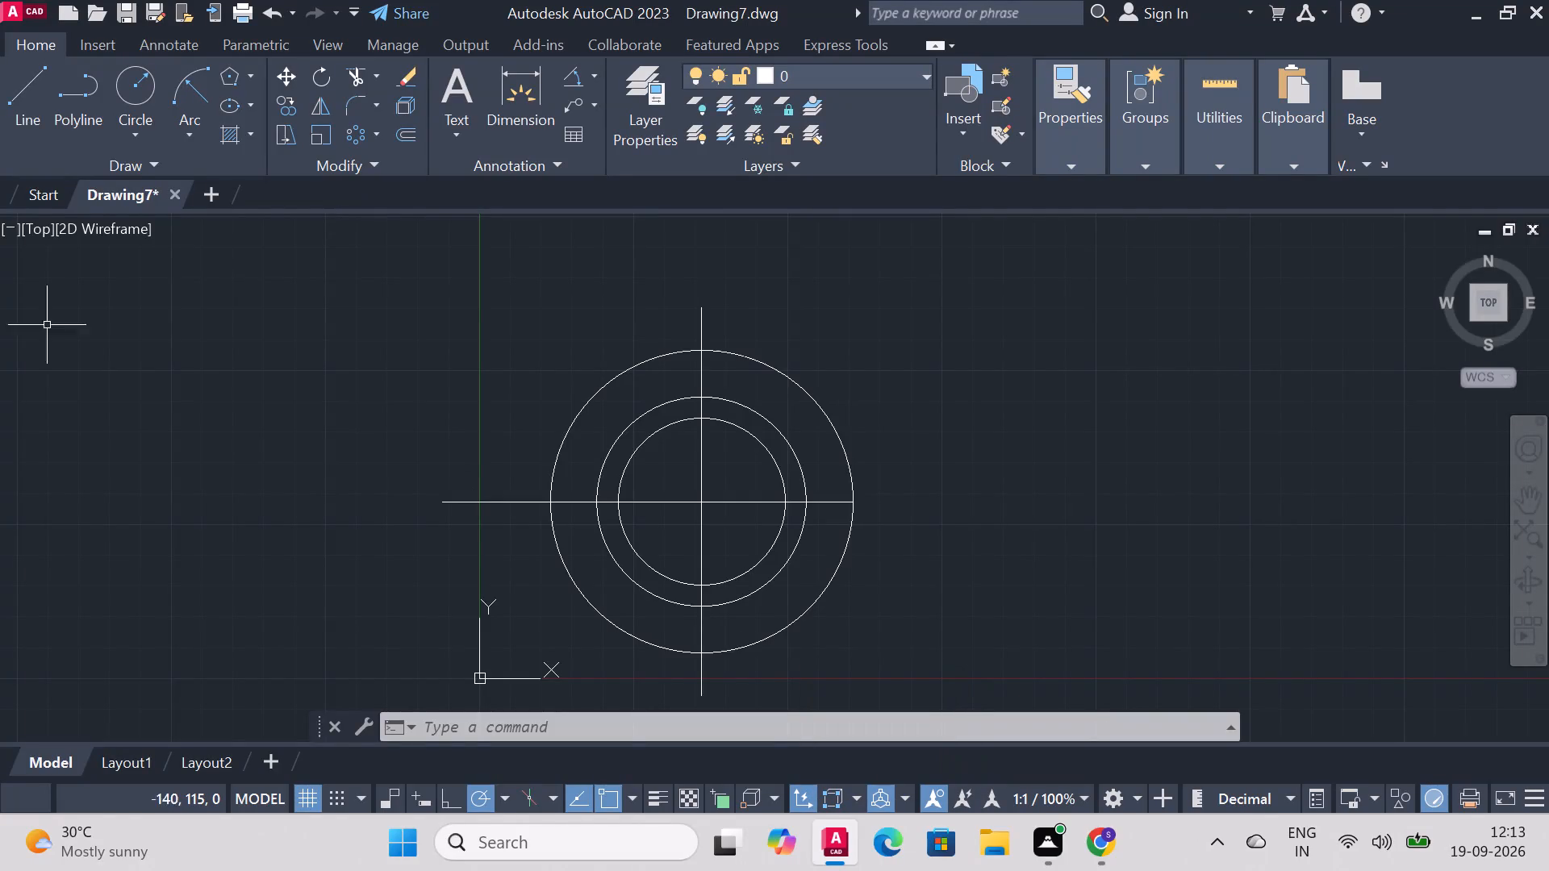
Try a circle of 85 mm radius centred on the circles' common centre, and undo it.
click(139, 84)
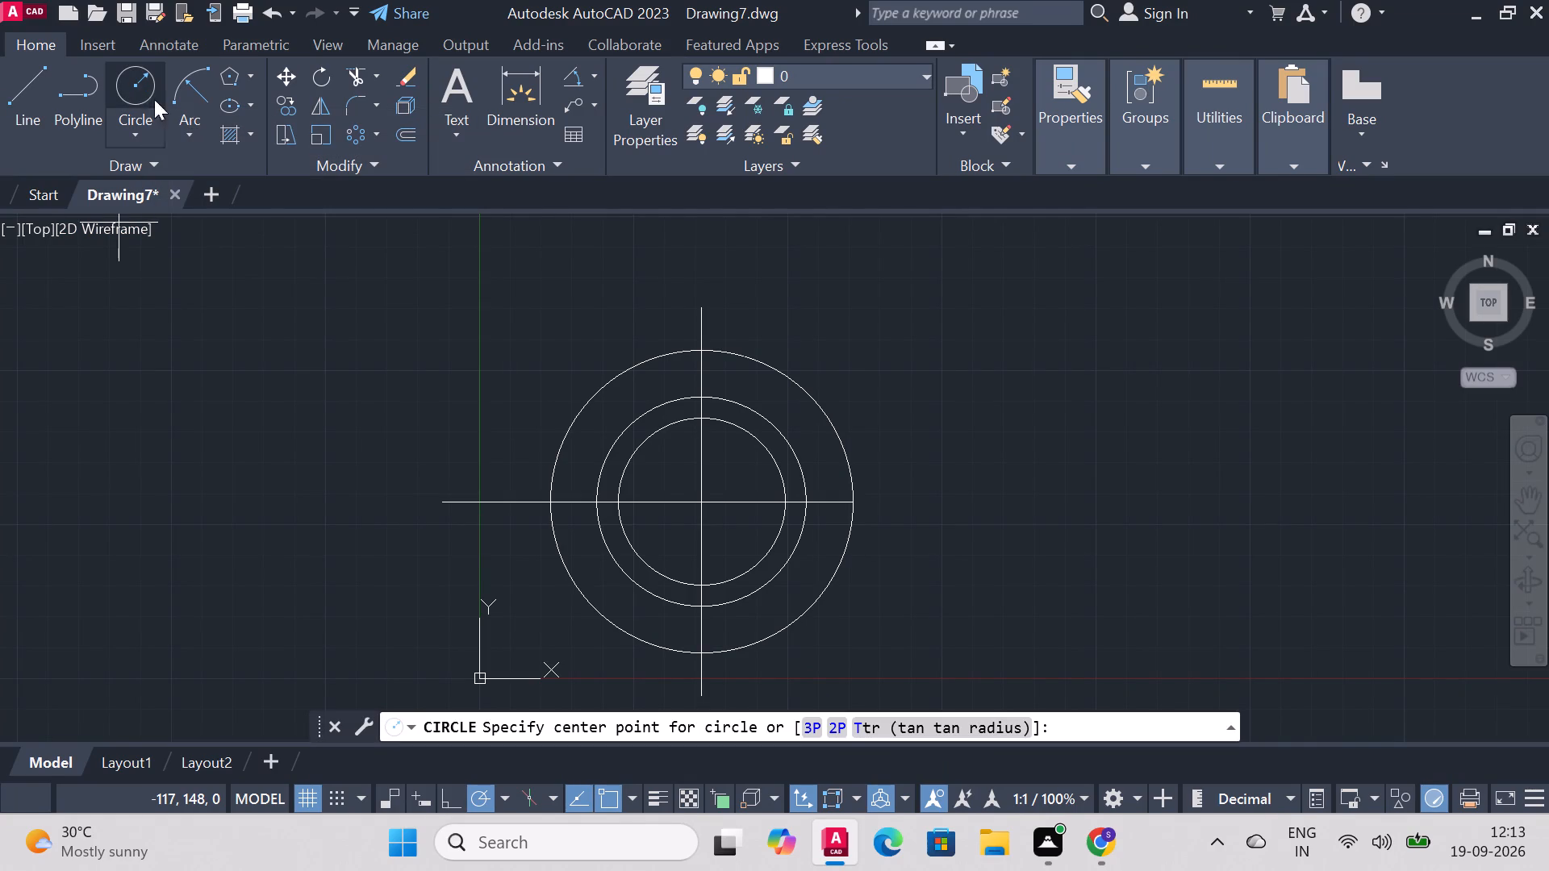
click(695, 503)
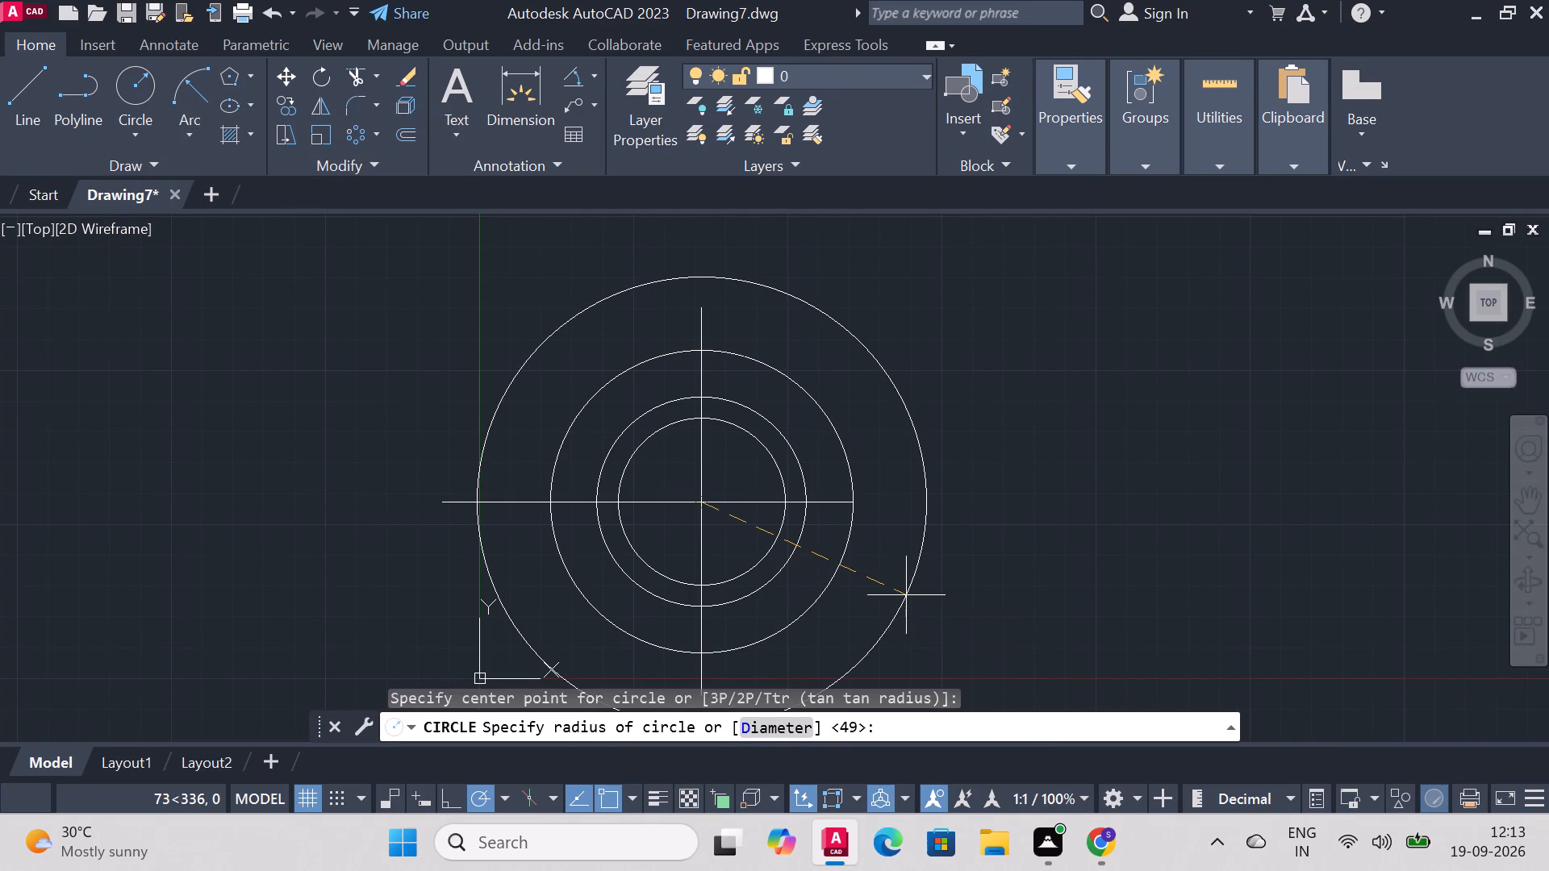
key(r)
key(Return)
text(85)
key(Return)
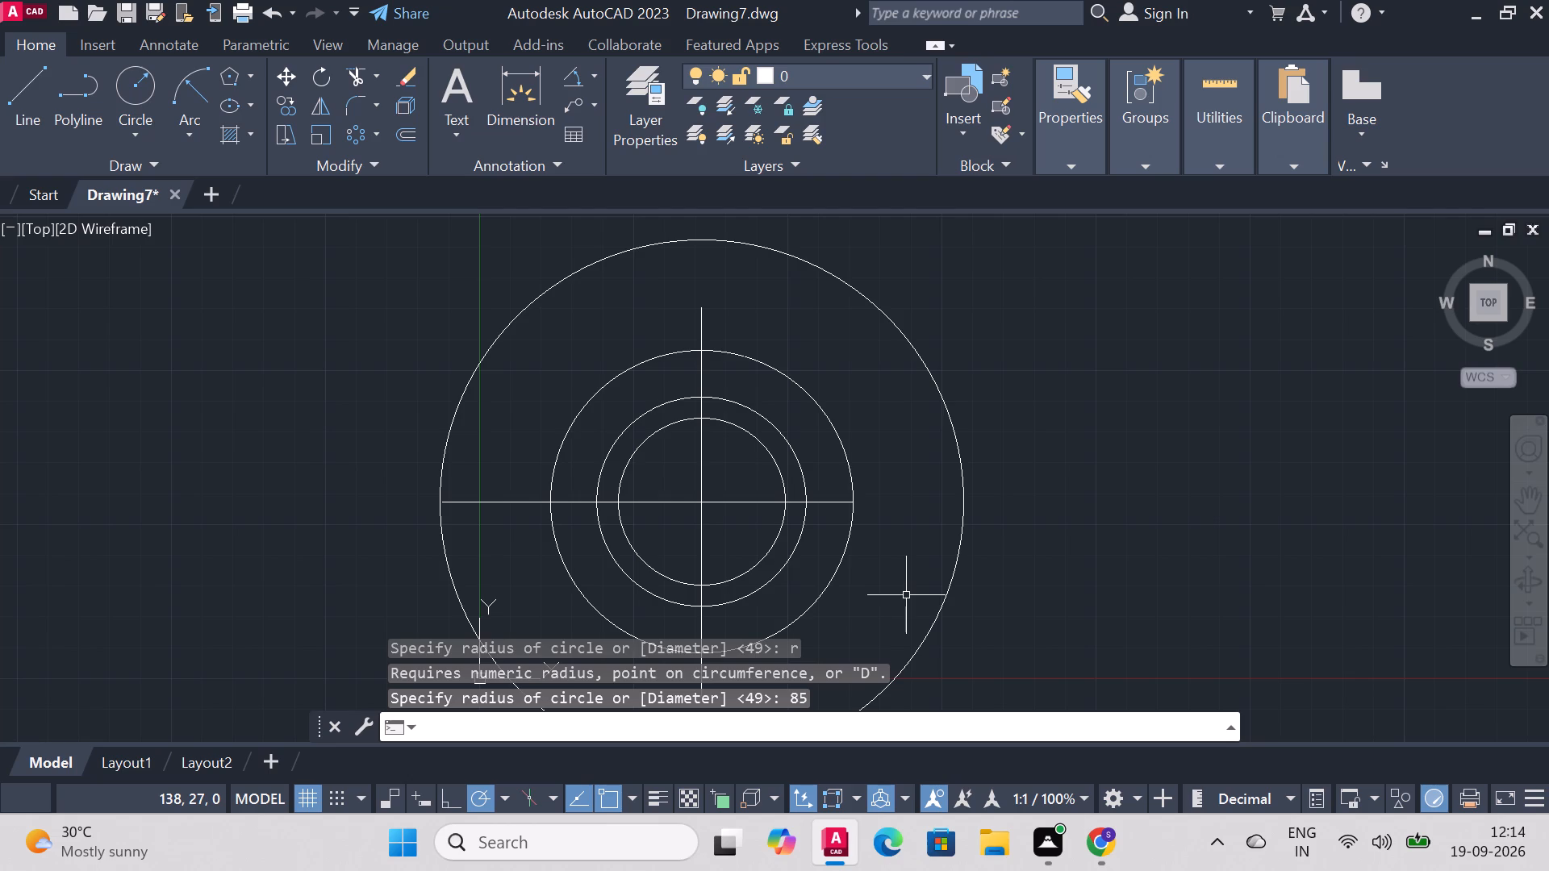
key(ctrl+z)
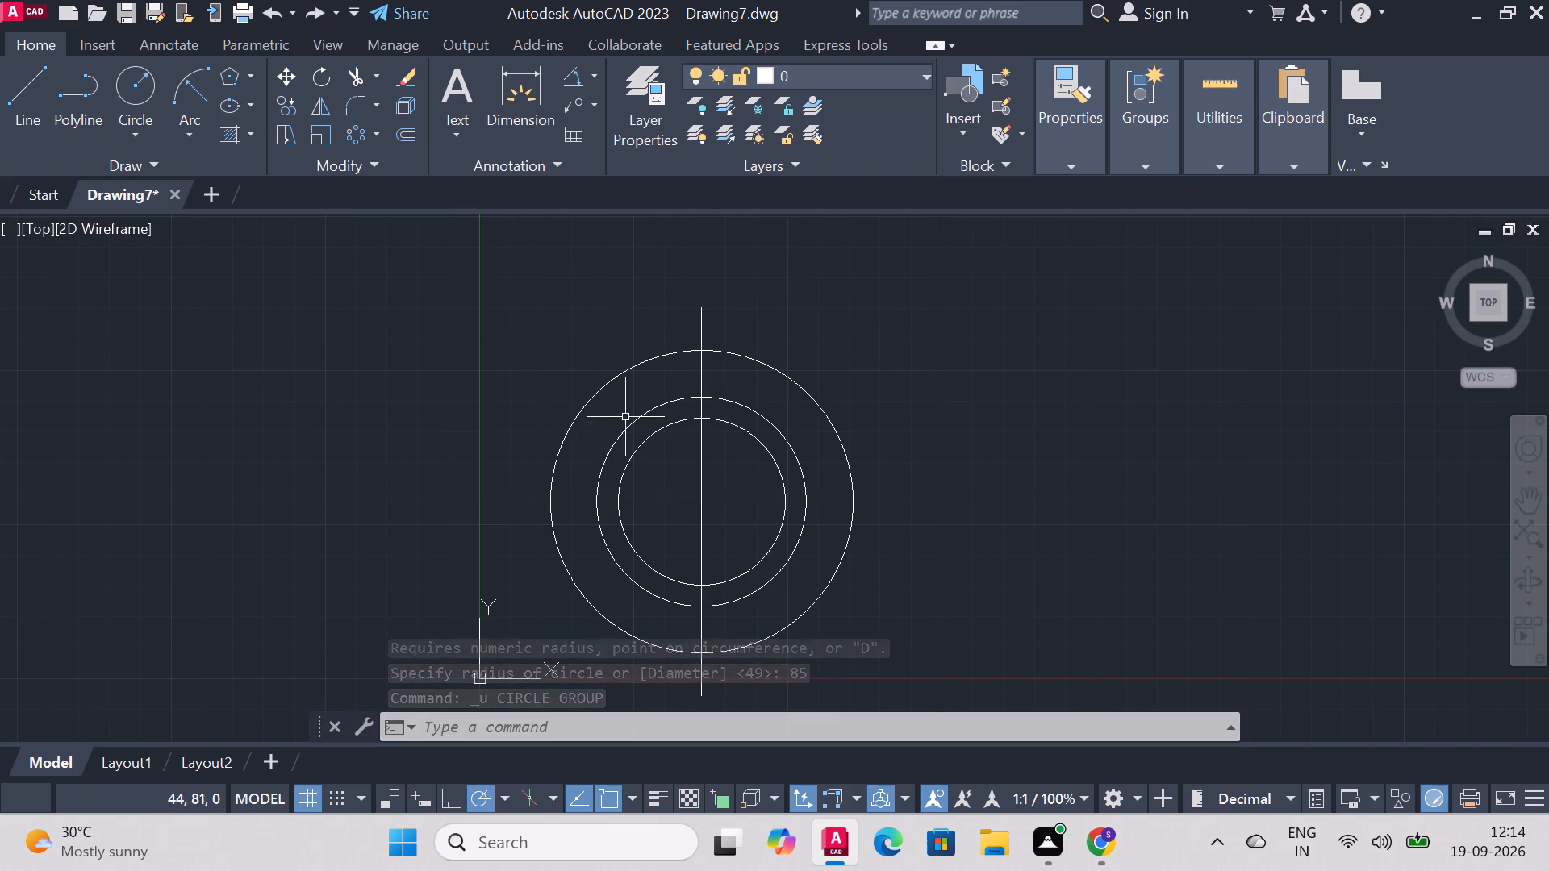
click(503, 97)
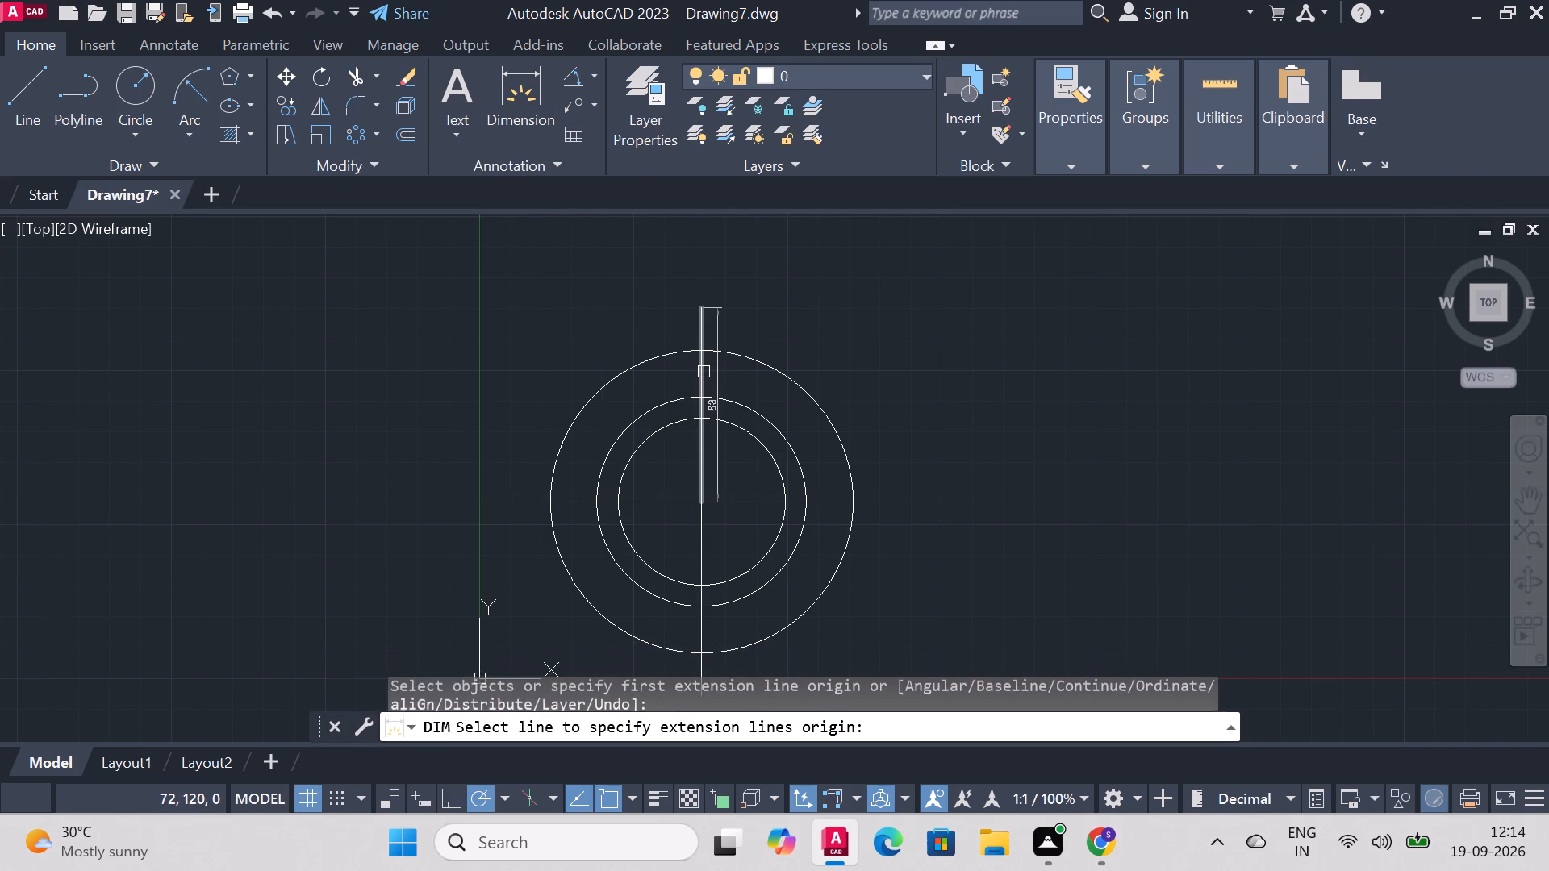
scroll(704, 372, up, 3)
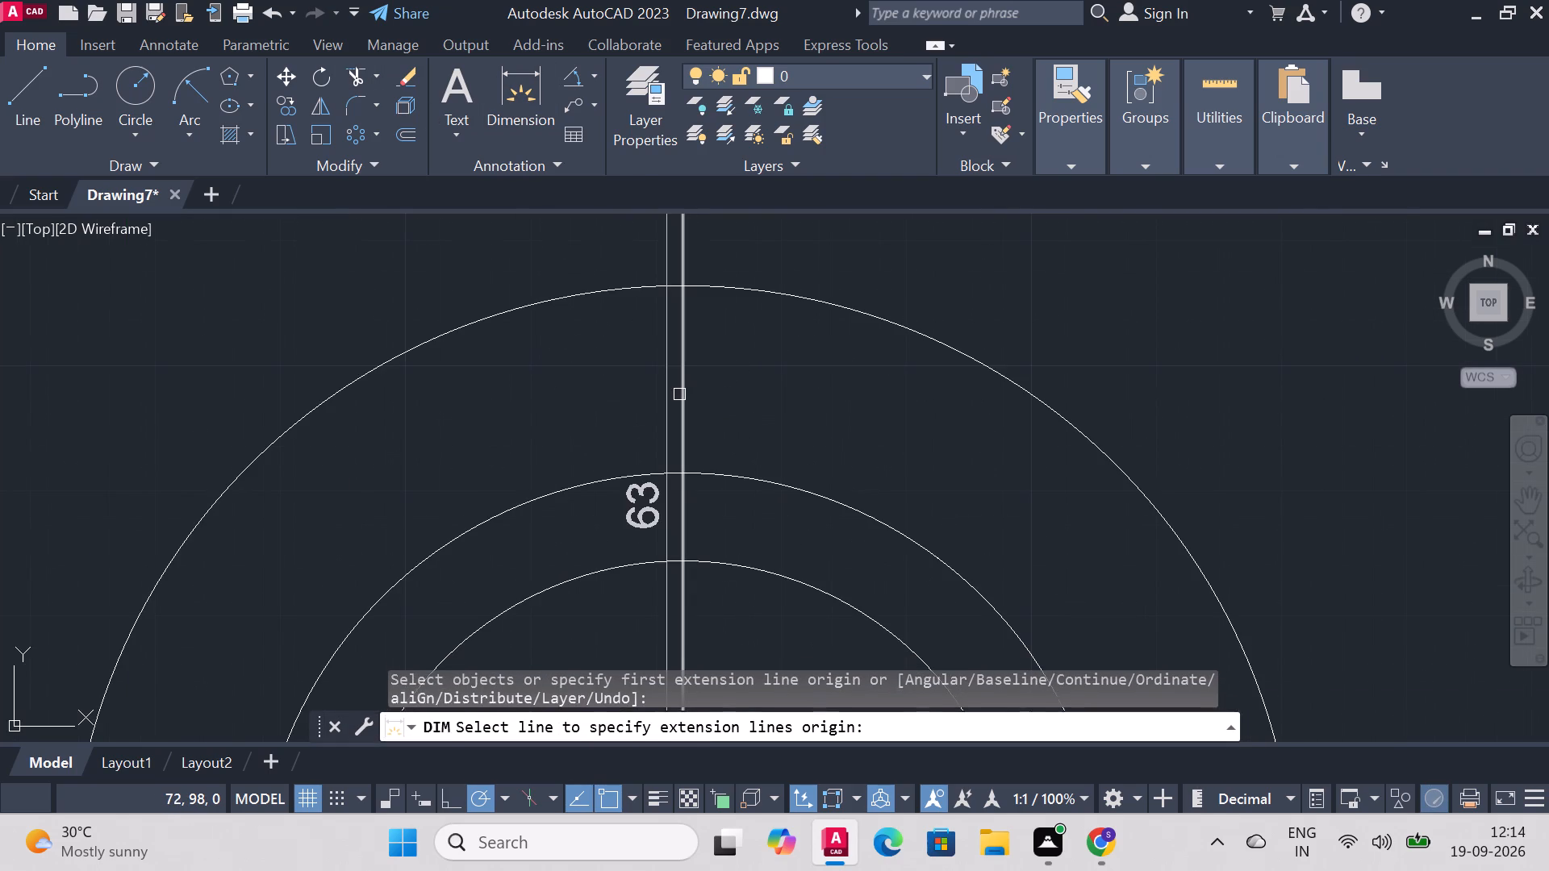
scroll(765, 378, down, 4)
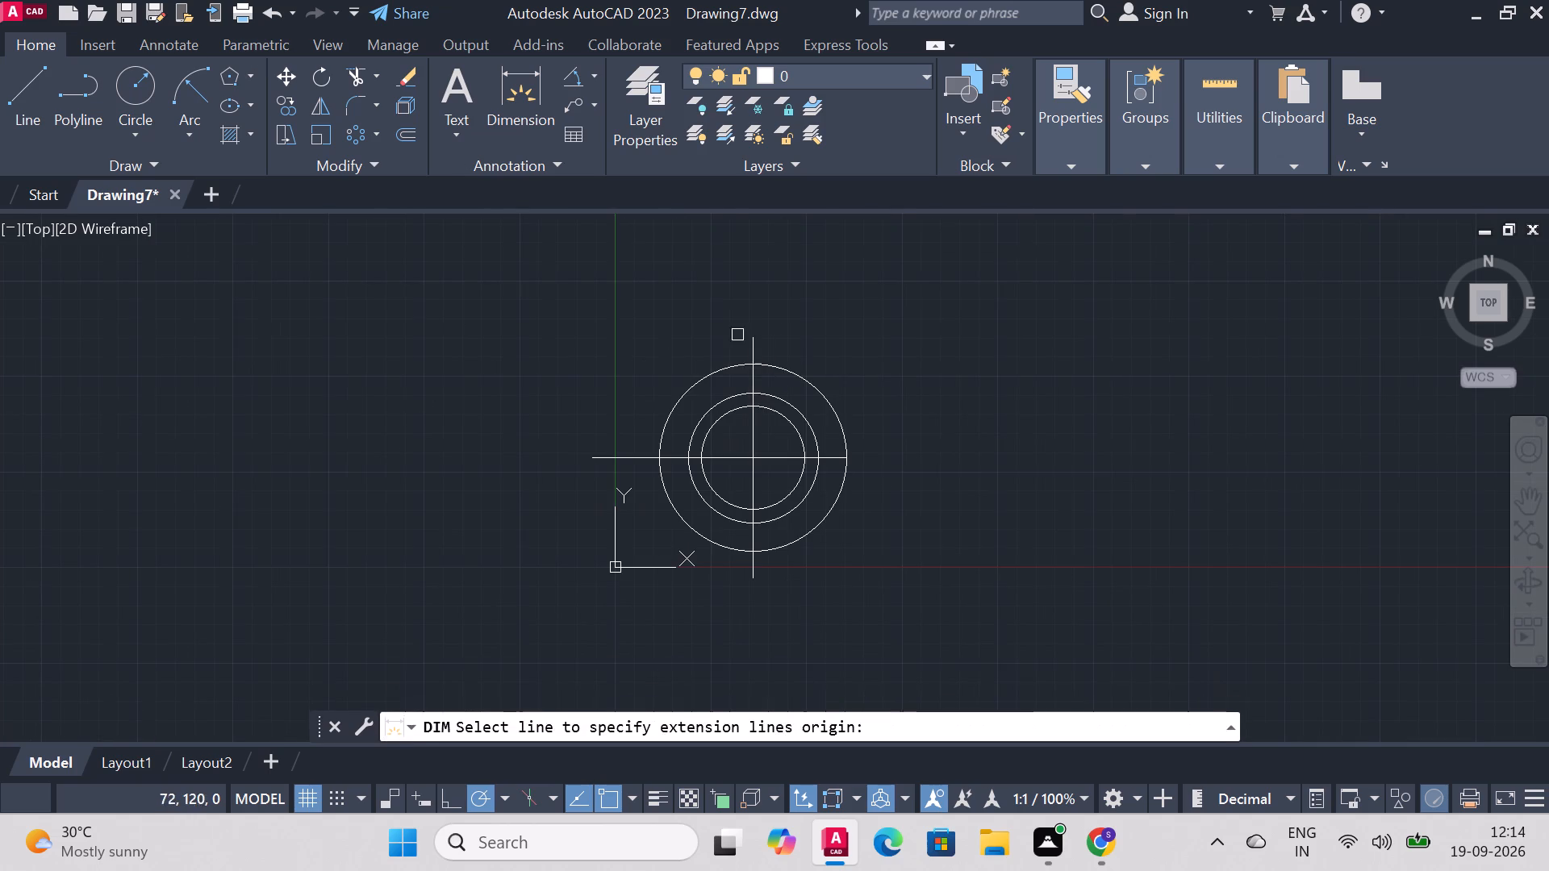
Draw a circle of 10 mm radius centred on the upper end of the vertical centre line.
click(119, 85)
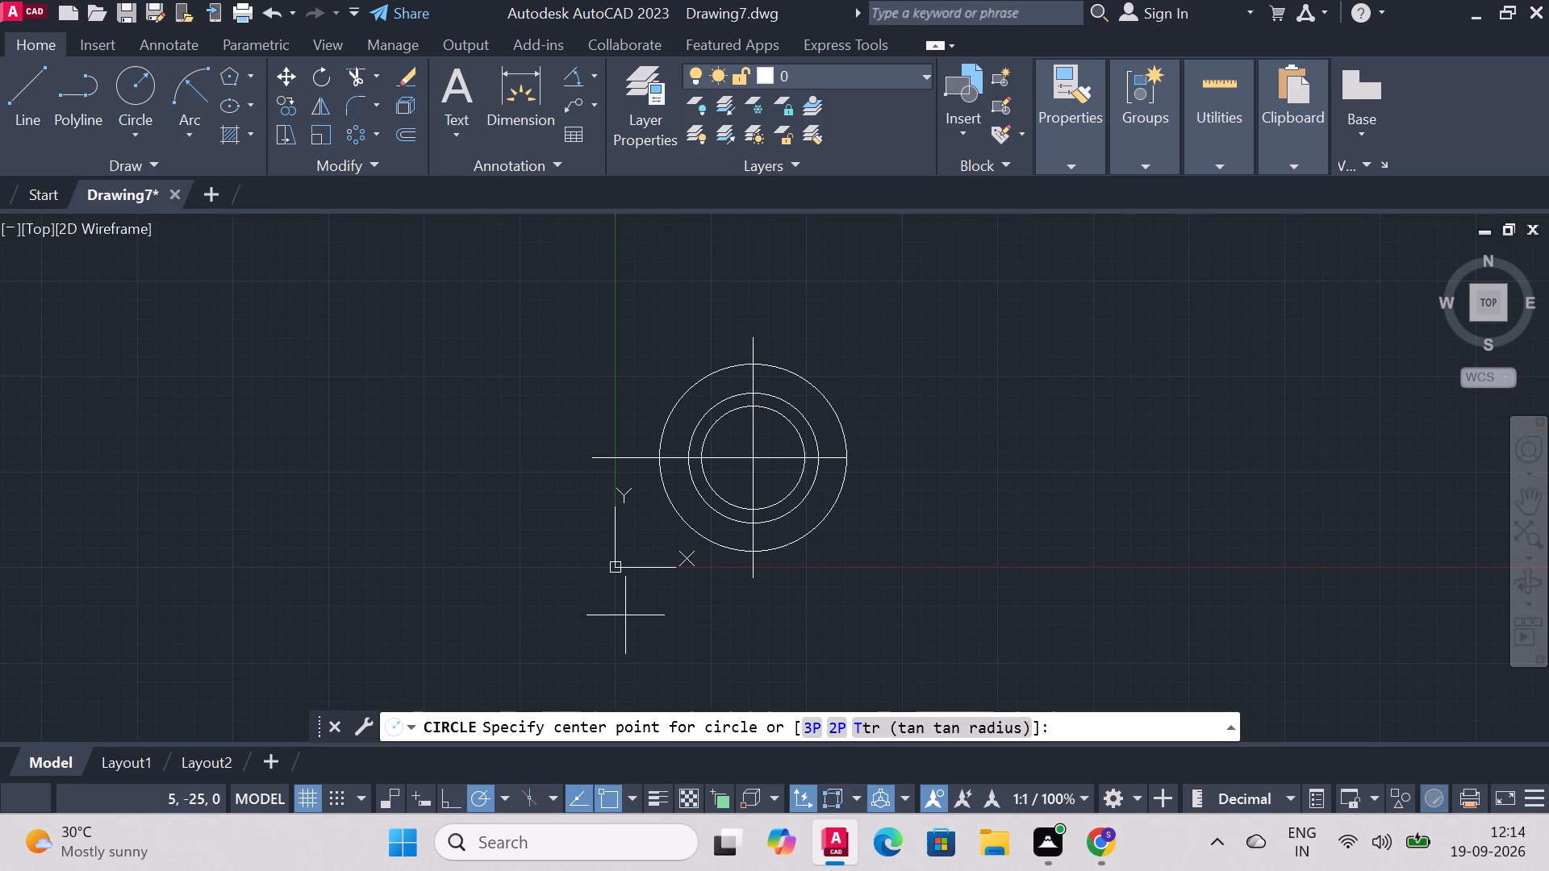
scroll(762, 322, up, 2)
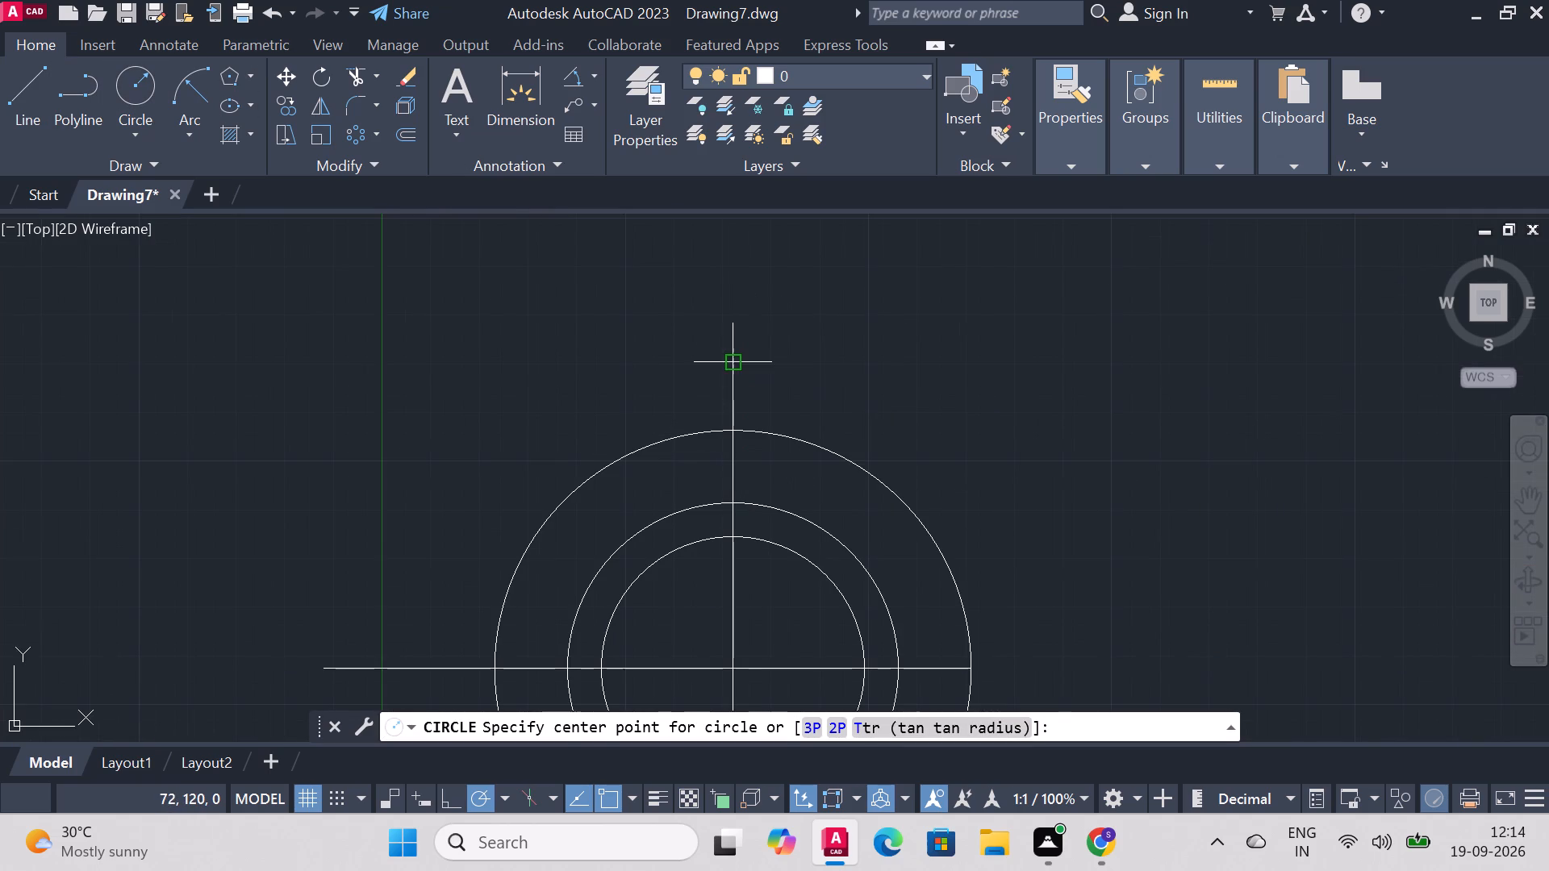
click(733, 363)
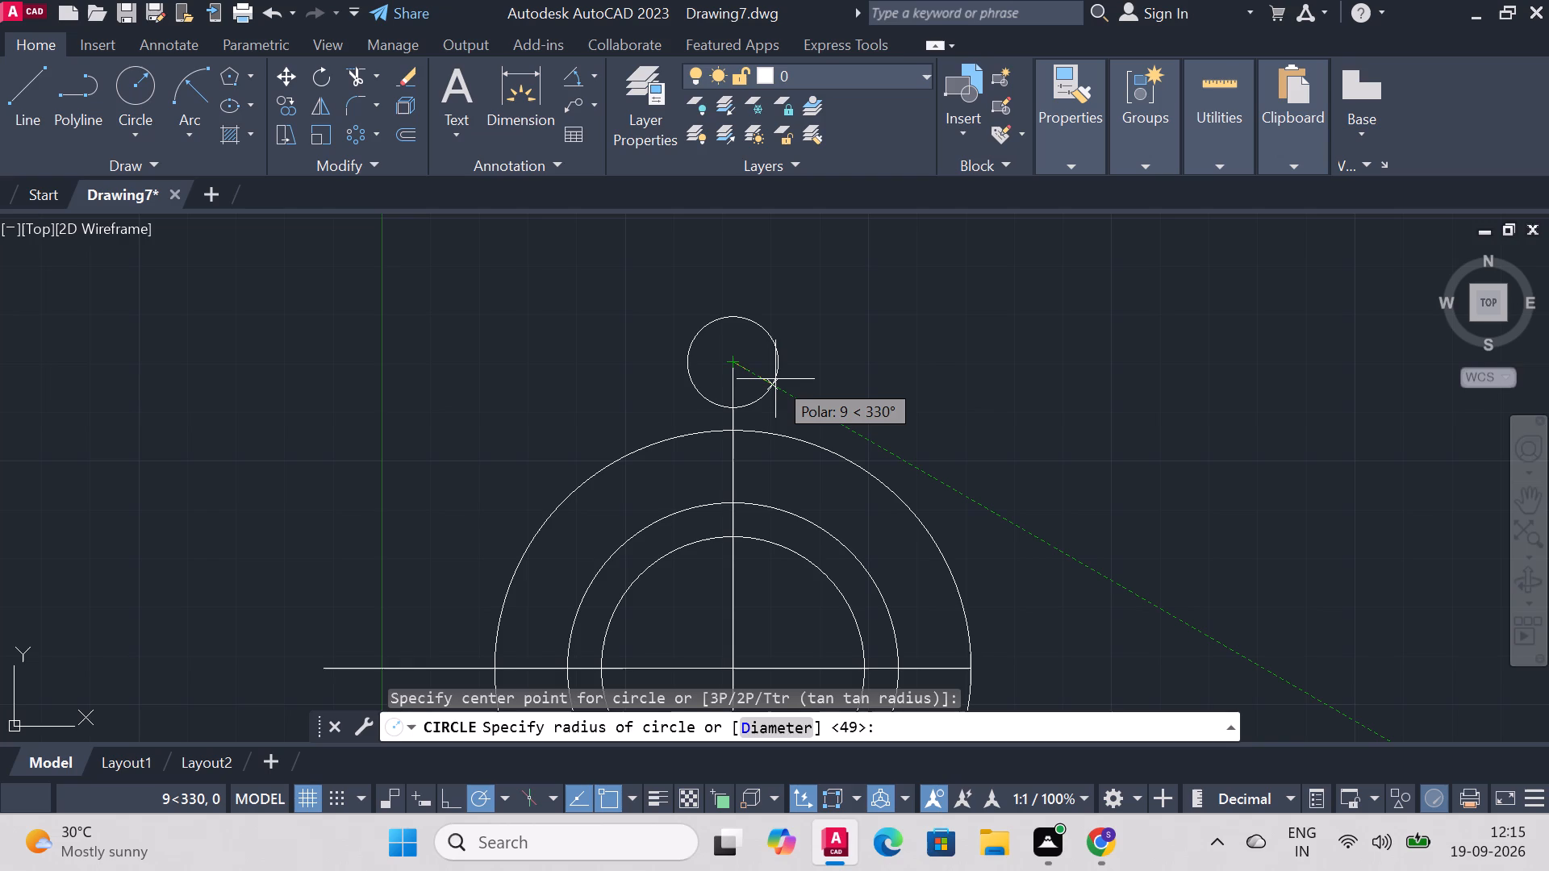
key(r)
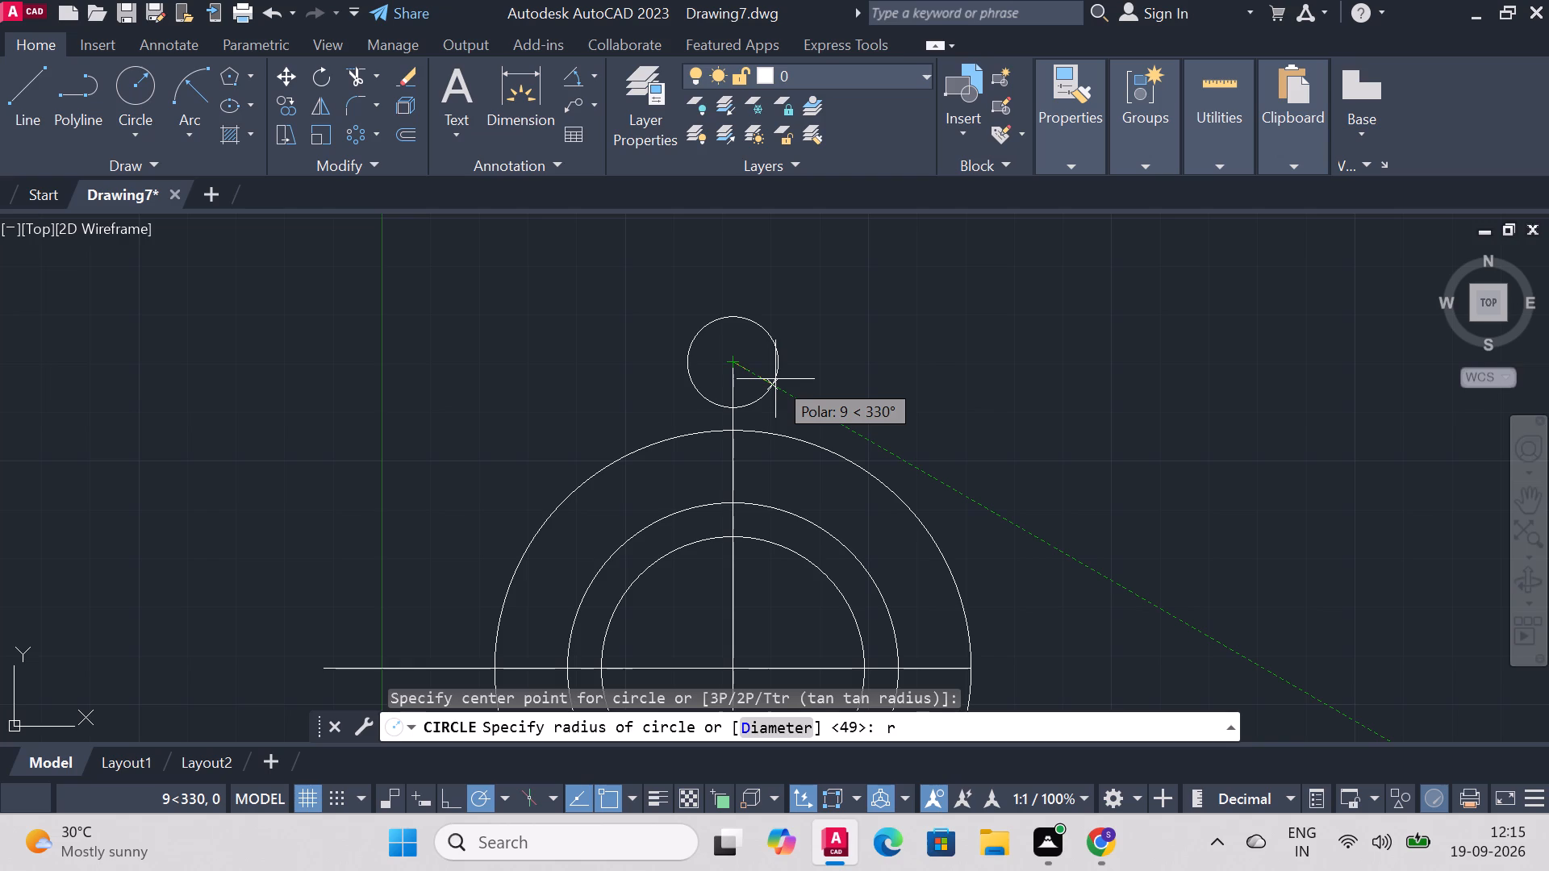
key(Return)
key(1)
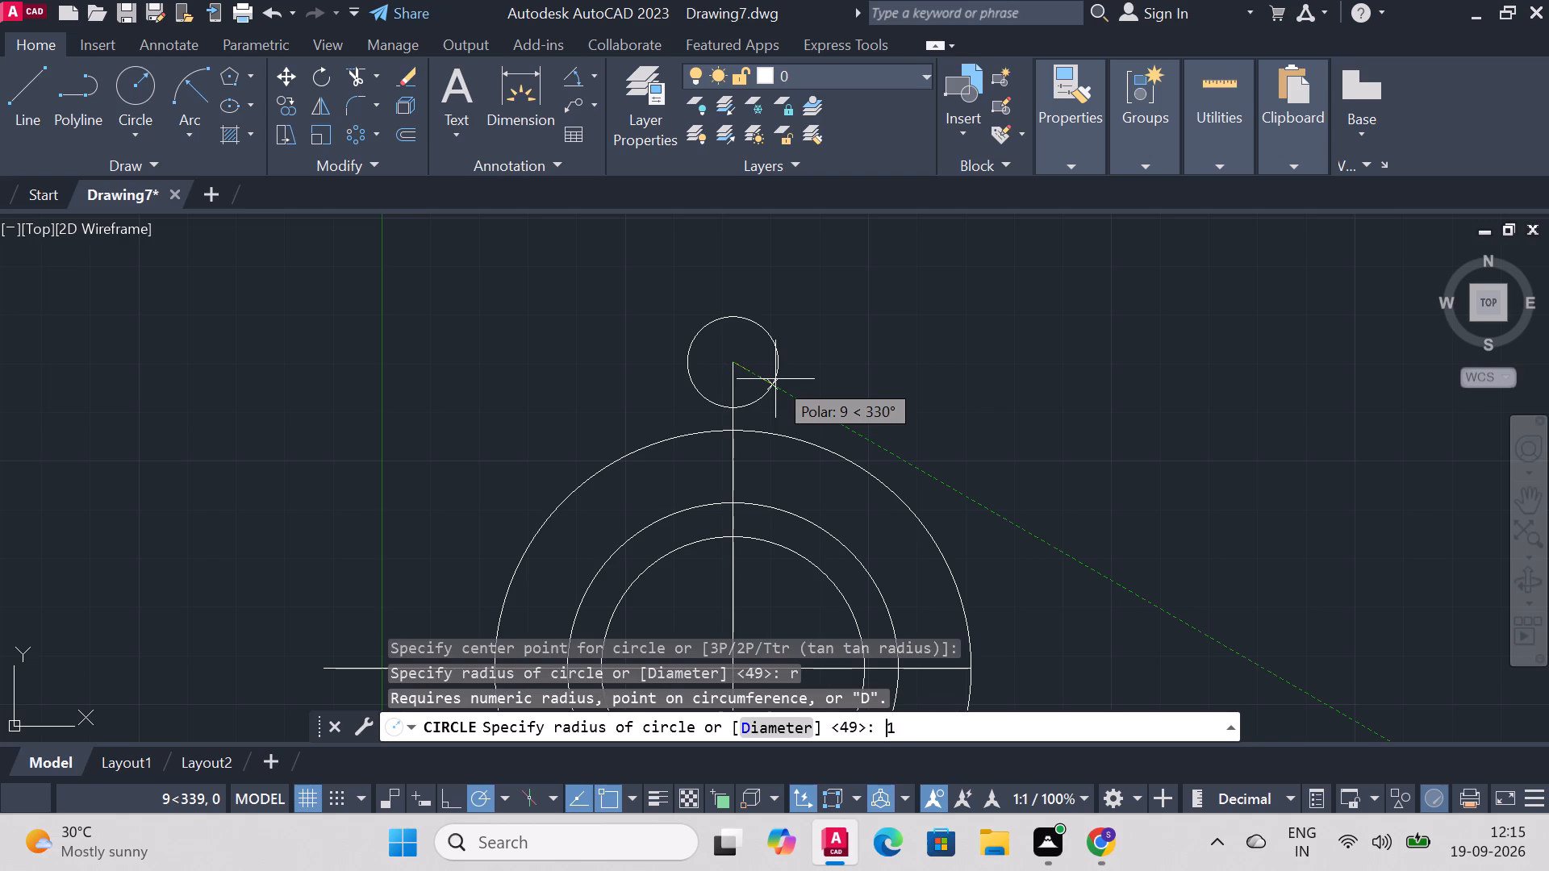
key(0)
key(Return)
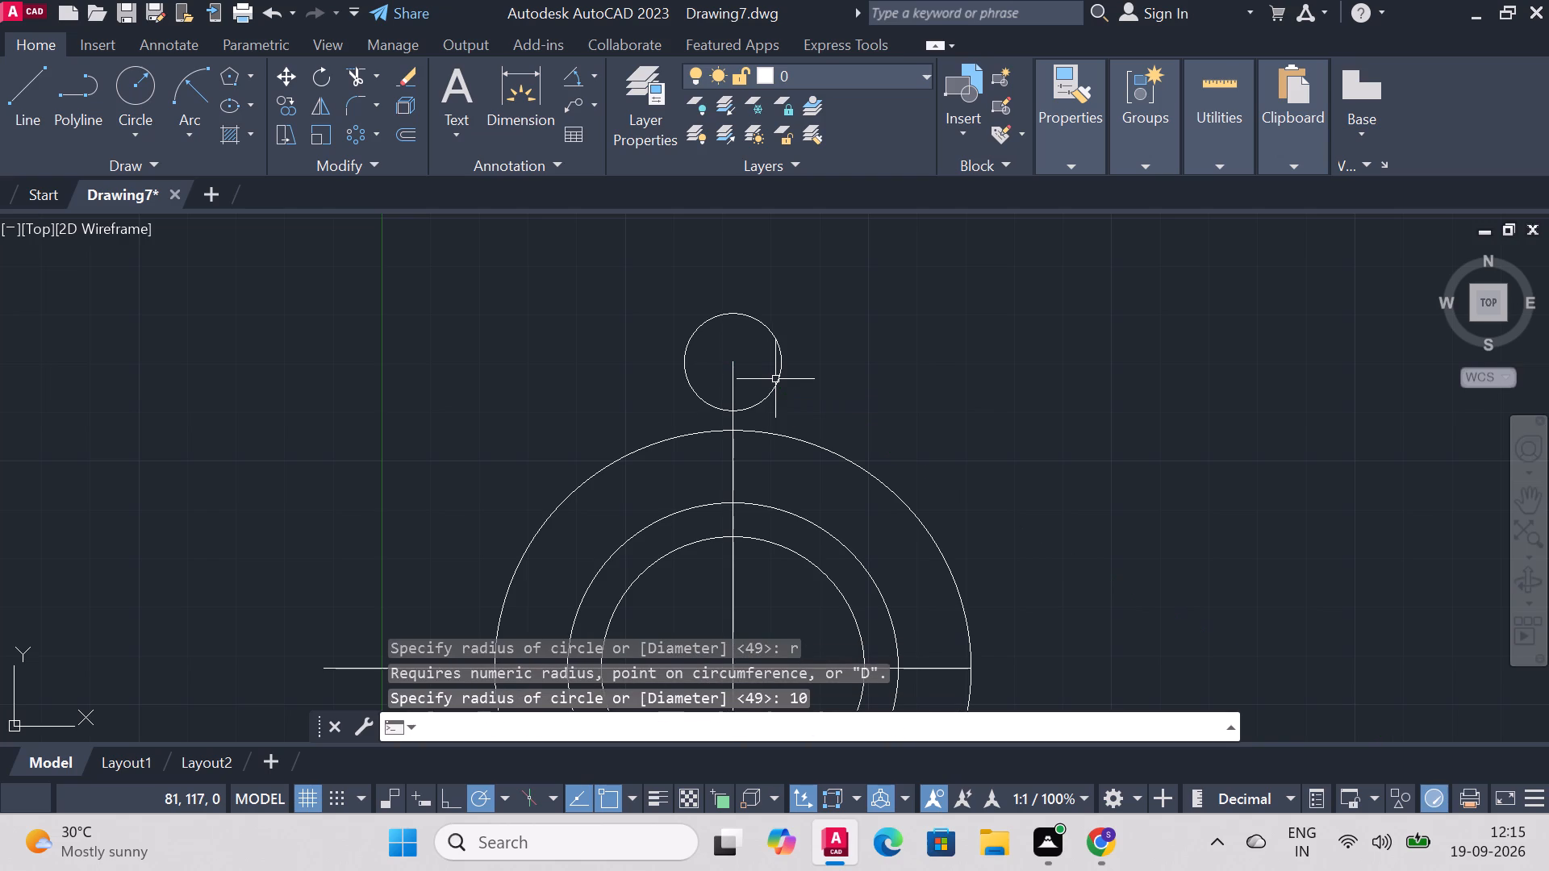
Draw a concentric circle of 14 mm diameter inside the 10 mm radius circle at the vertical line's upper end.
click(107, 77)
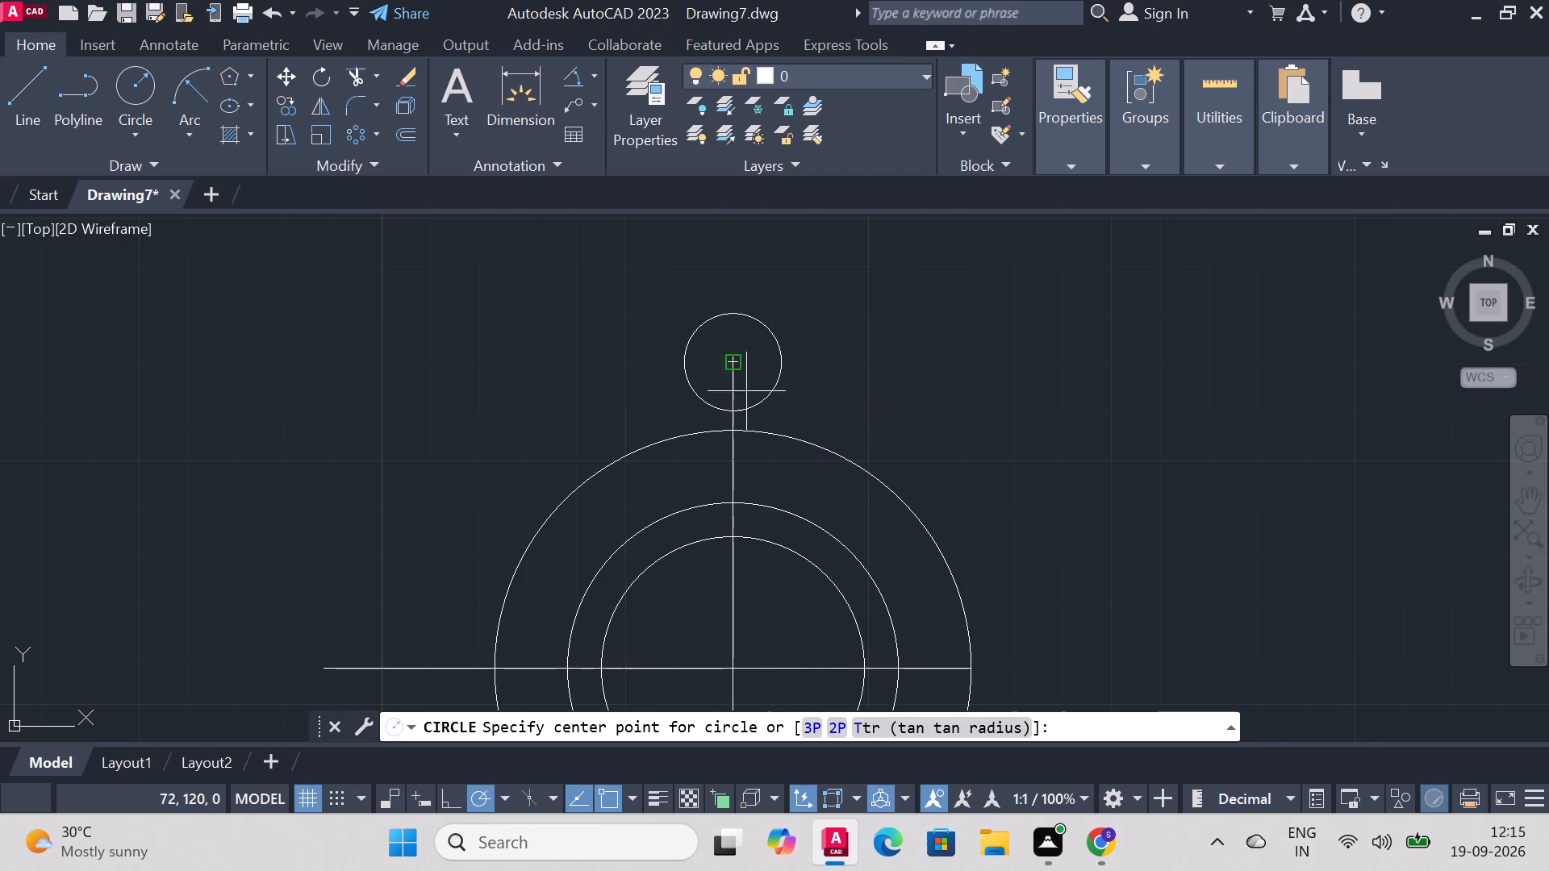
click(737, 363)
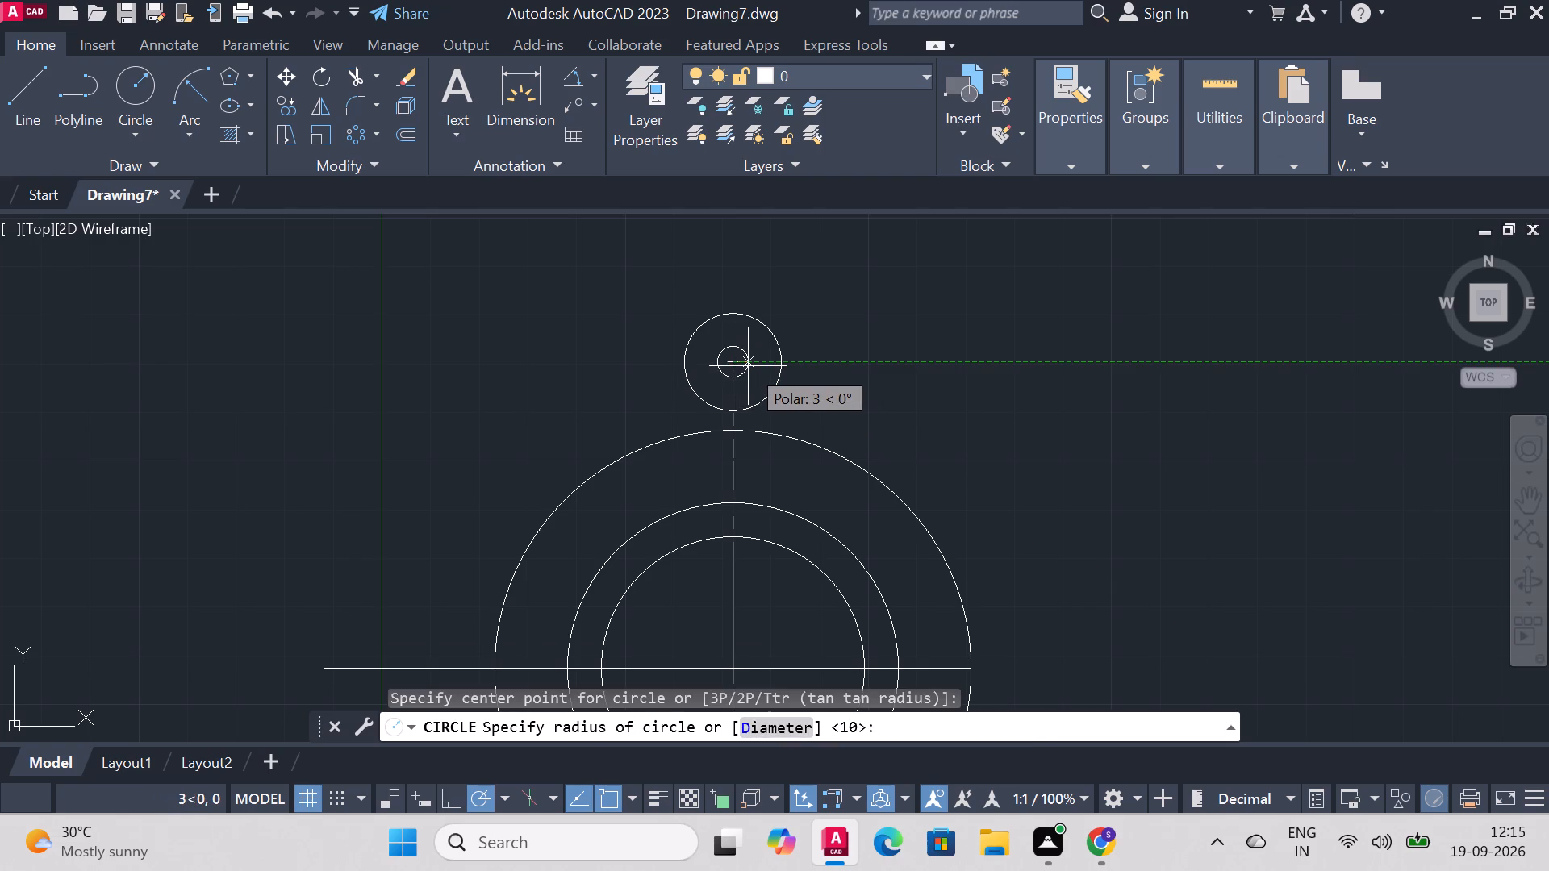
key(d)
key(Return)
text(14)
key(Return)
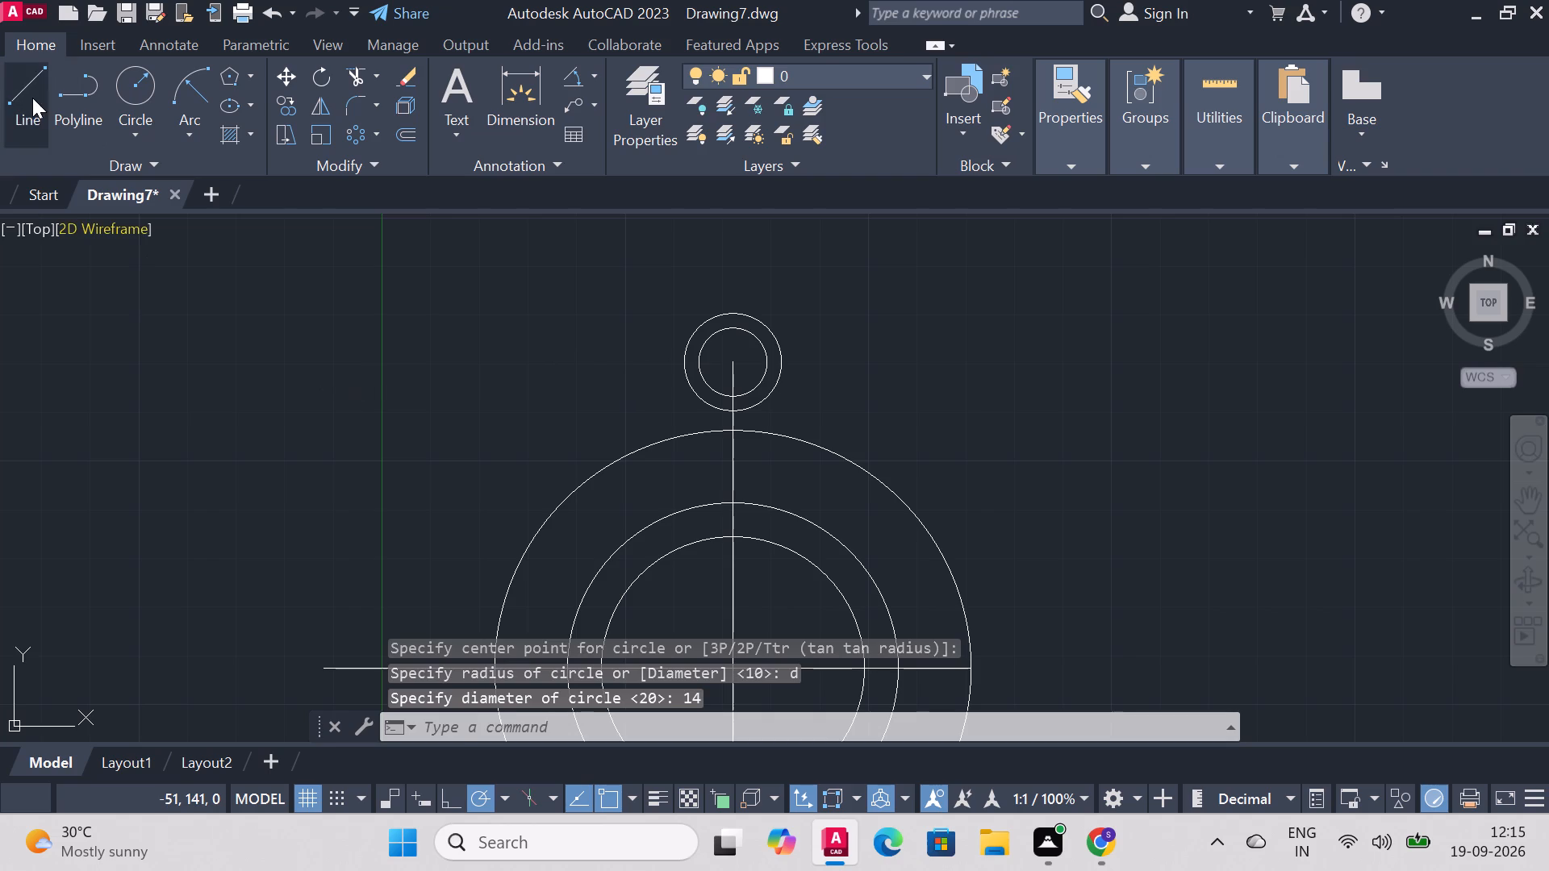
Draw a horizontal line from the small circles' centre to the right quadrant of the 10 mm radius circle.
click(32, 98)
click(729, 364)
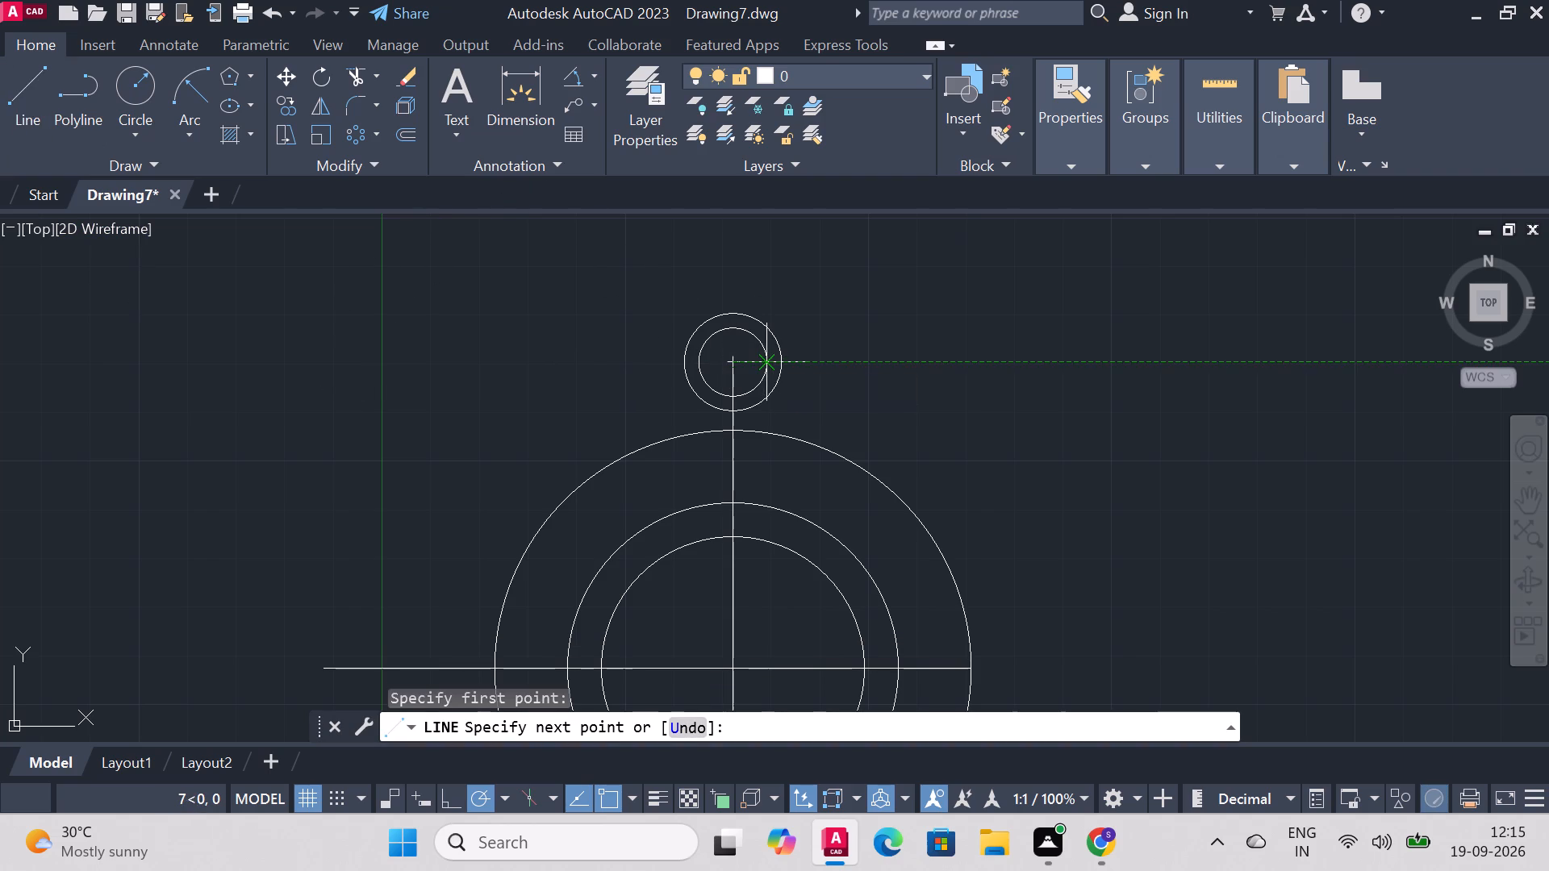
click(781, 359)
right_click(840, 344)
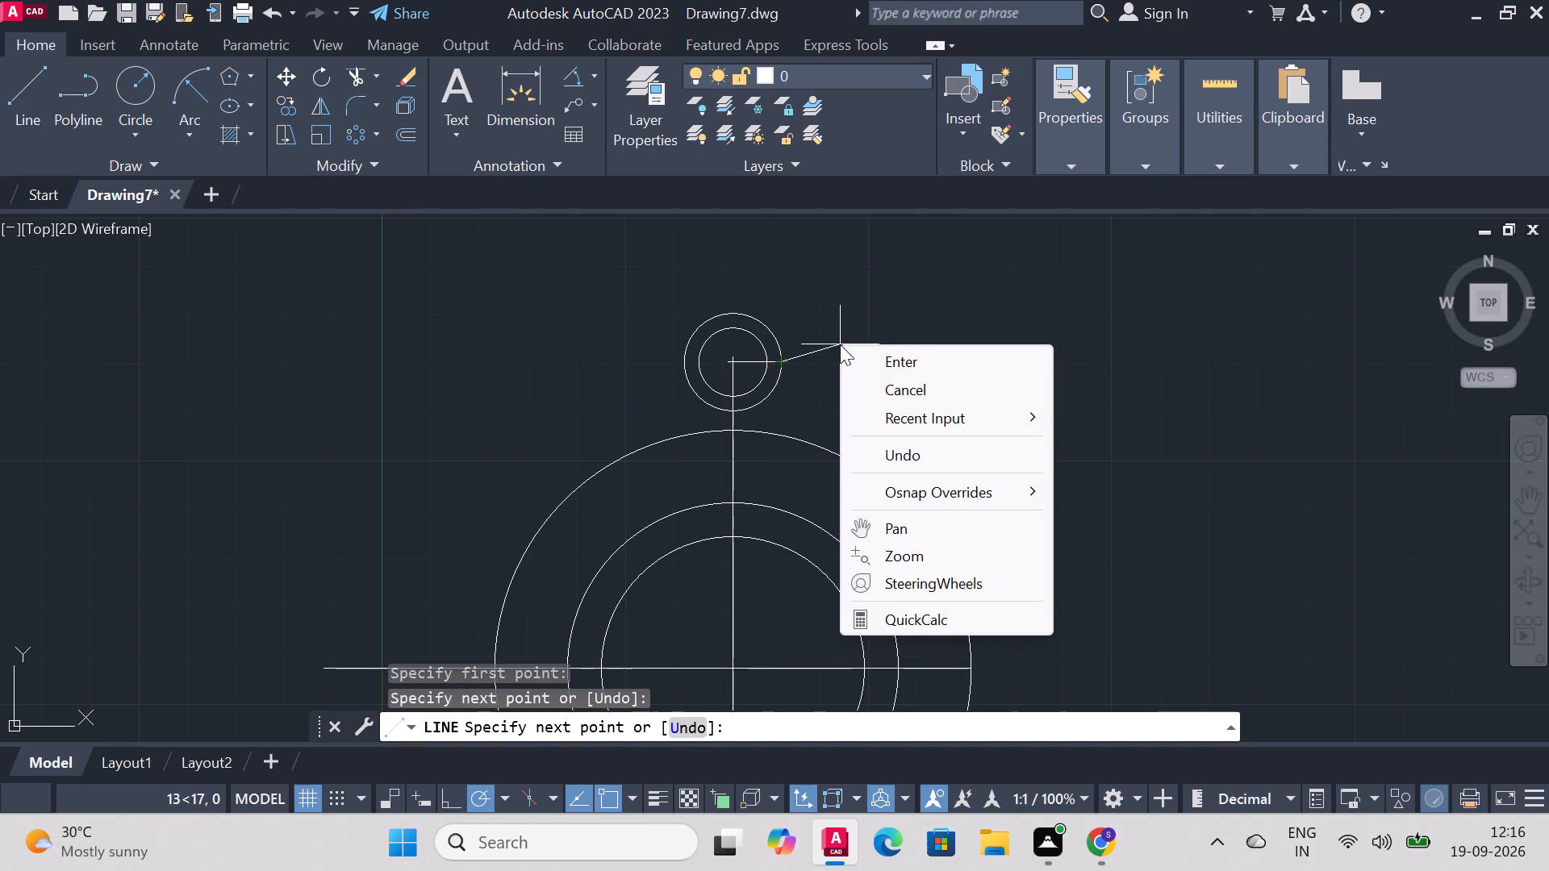
click(912, 353)
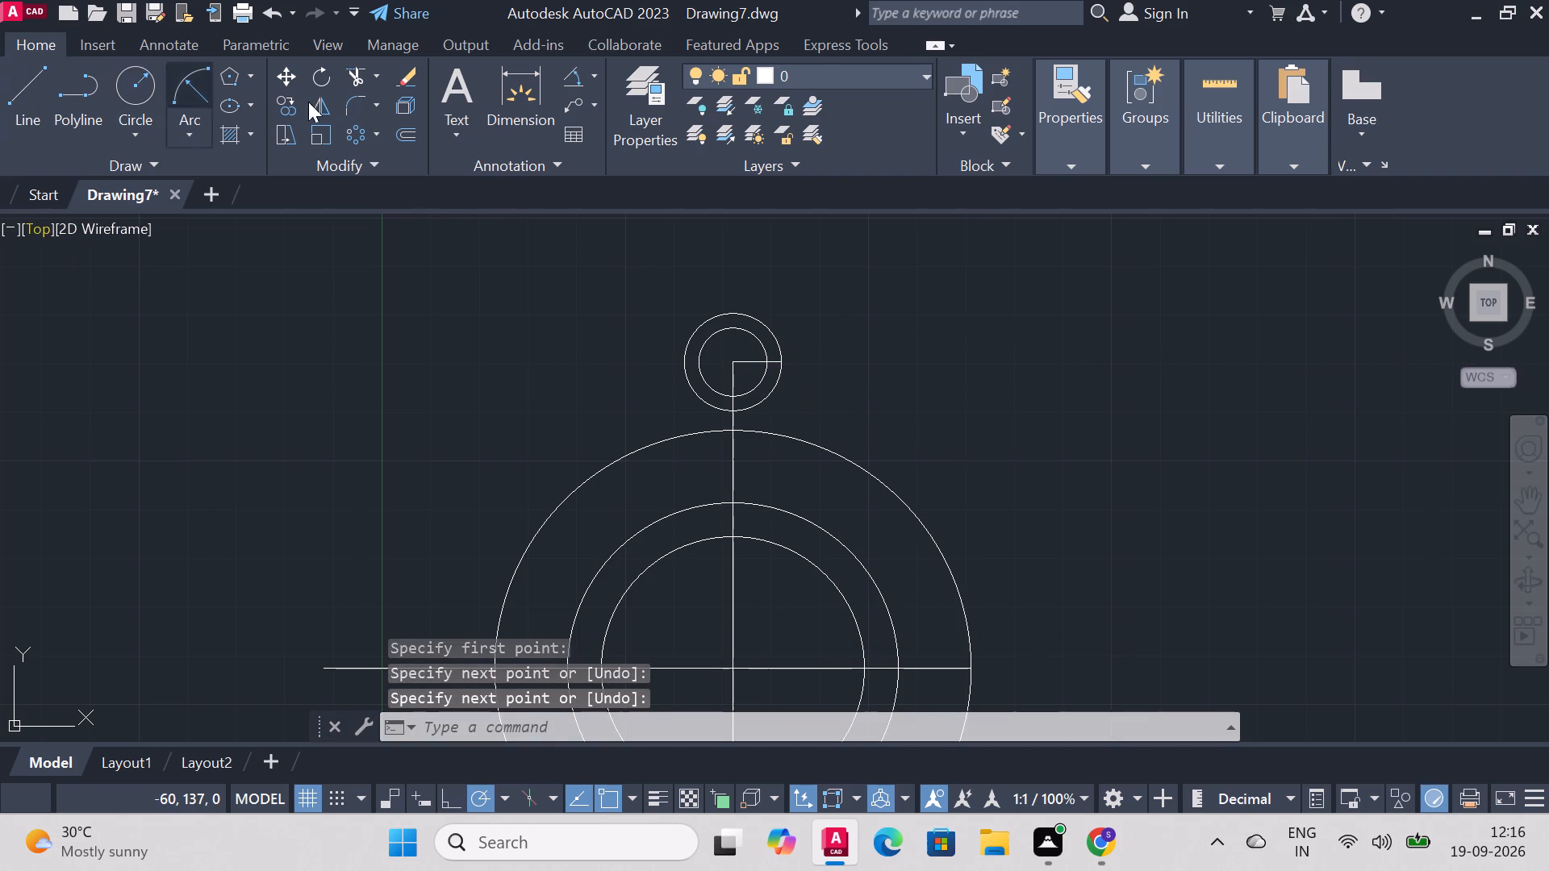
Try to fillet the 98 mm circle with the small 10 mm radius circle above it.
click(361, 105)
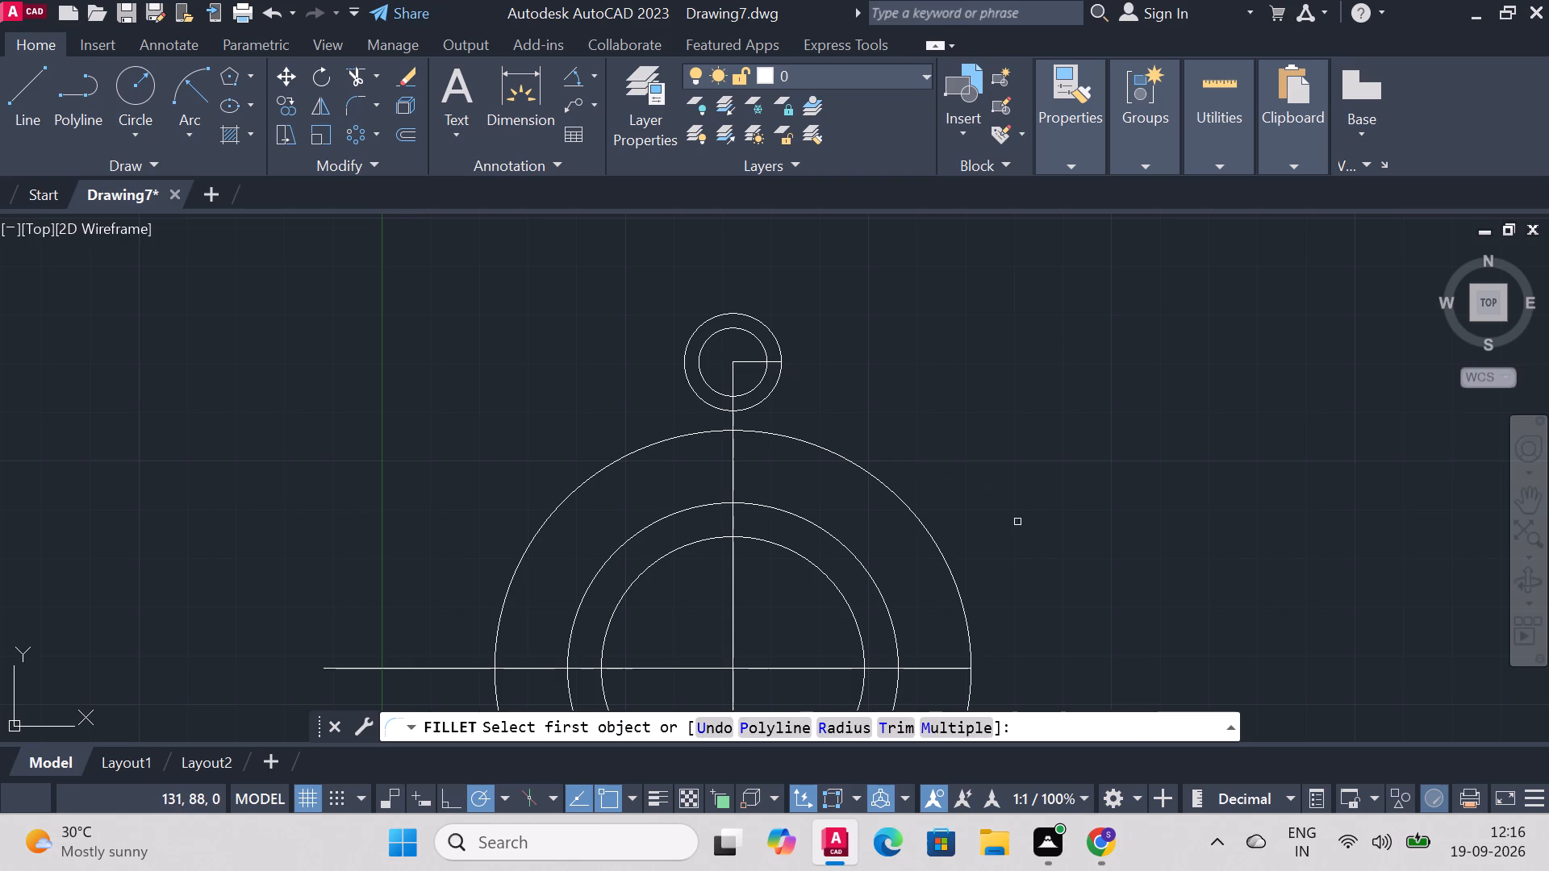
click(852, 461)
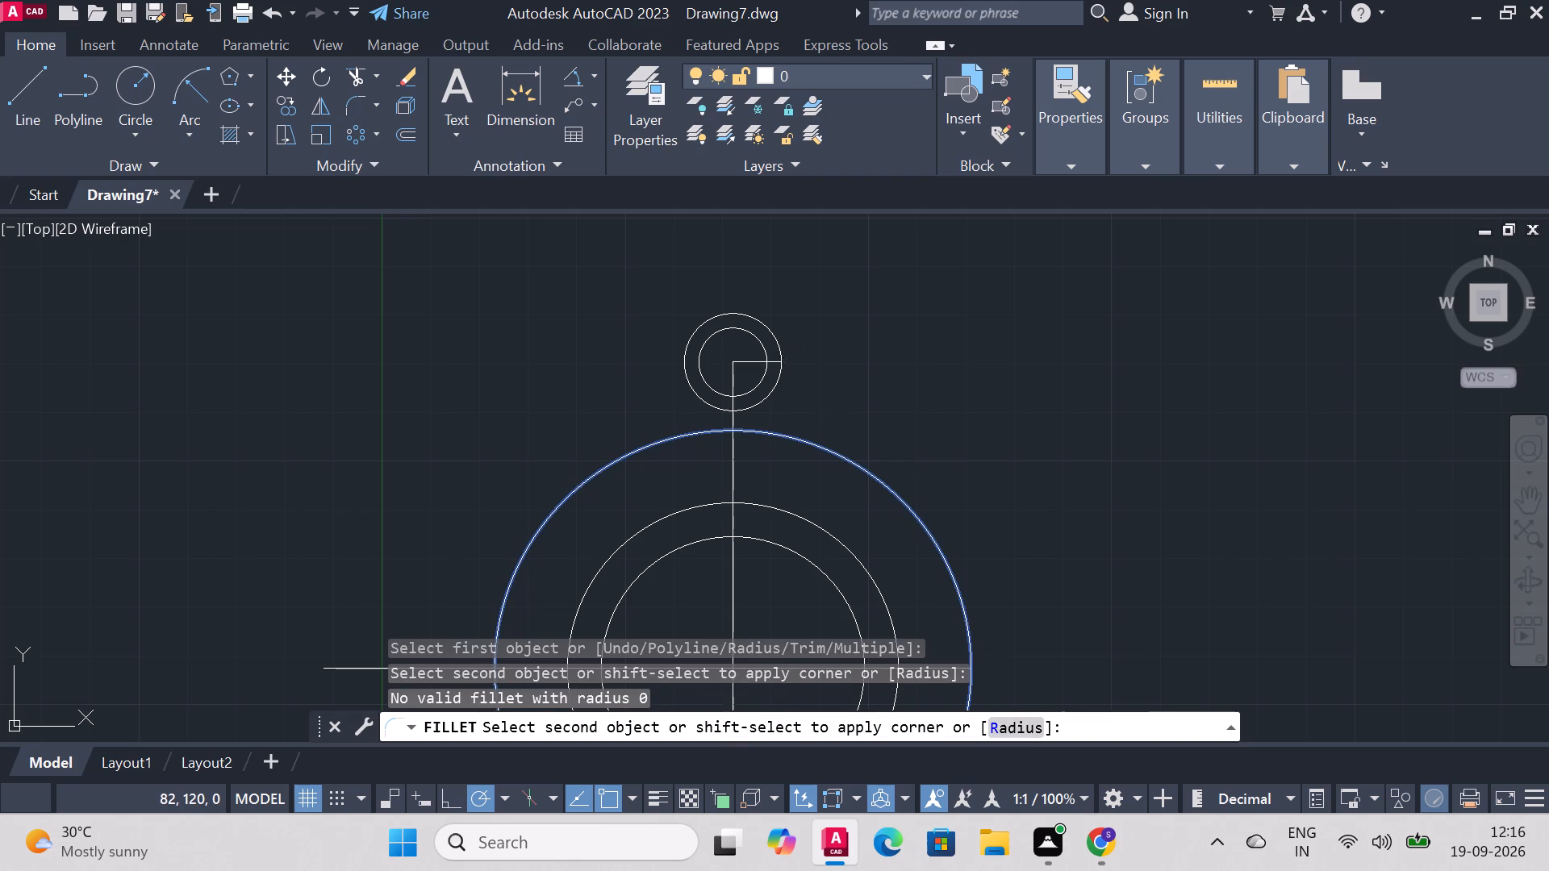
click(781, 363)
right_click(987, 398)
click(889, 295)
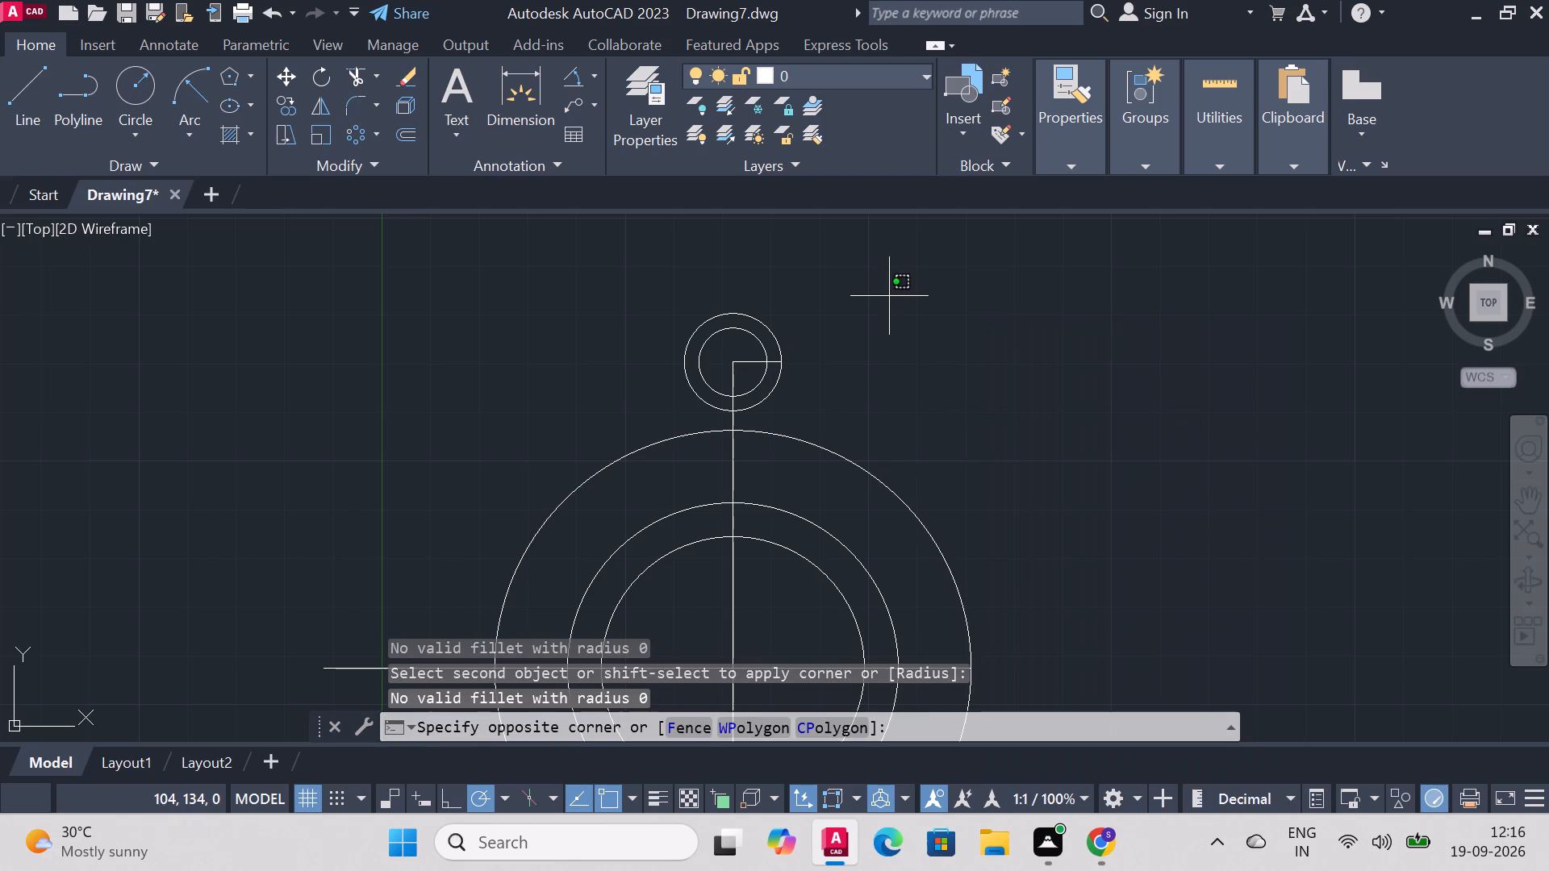
Draw a vertical line from the right quadrant of the 10 mm radius circle down to the 98 mm circle.
click(26, 107)
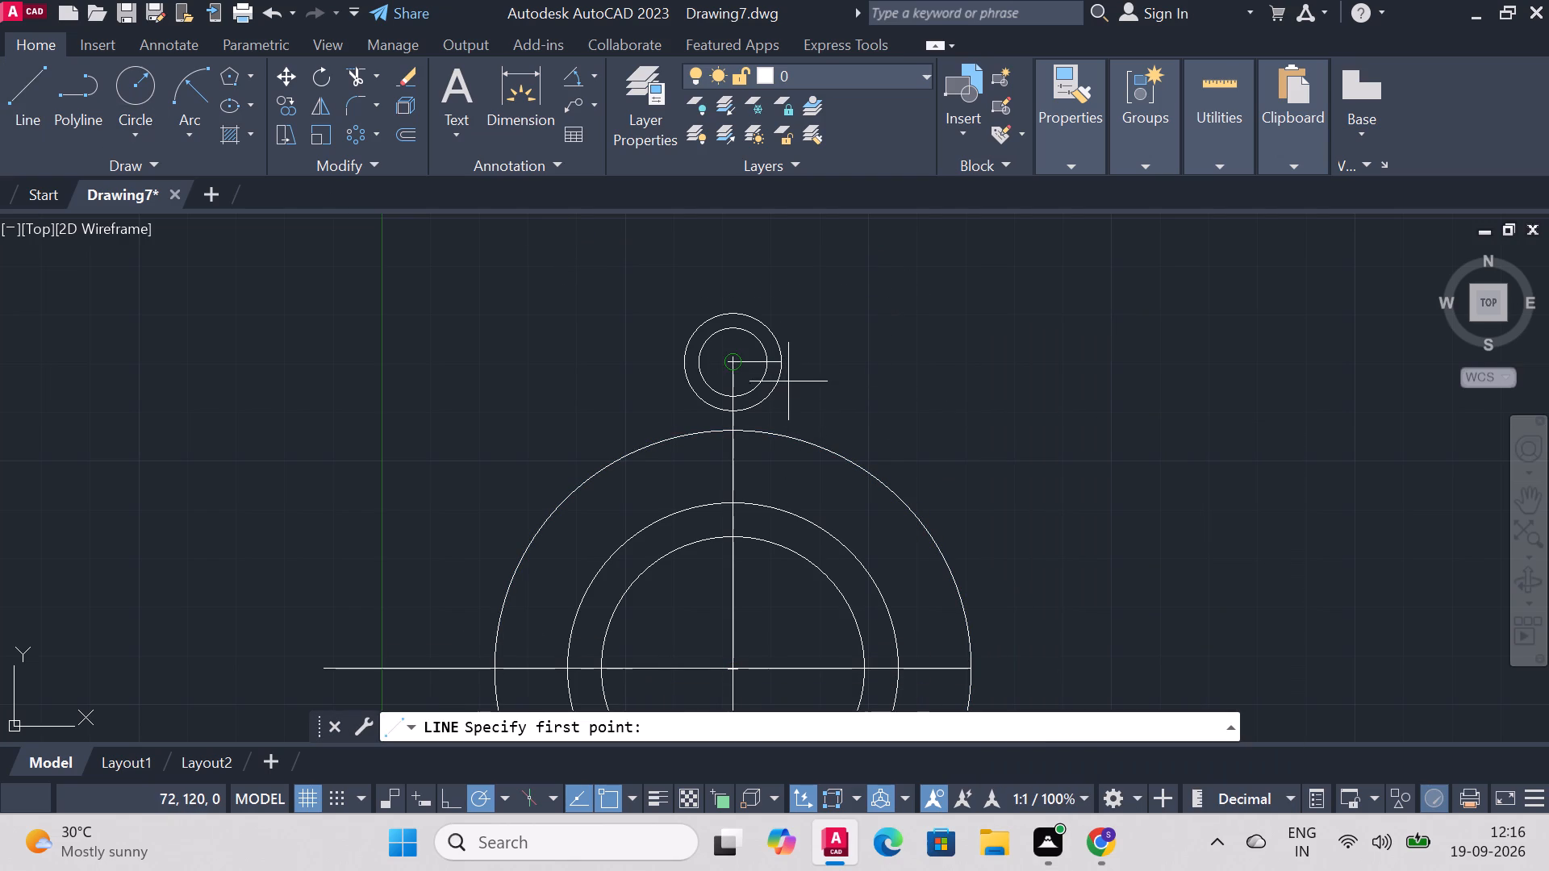
click(776, 364)
click(786, 437)
right_click(860, 392)
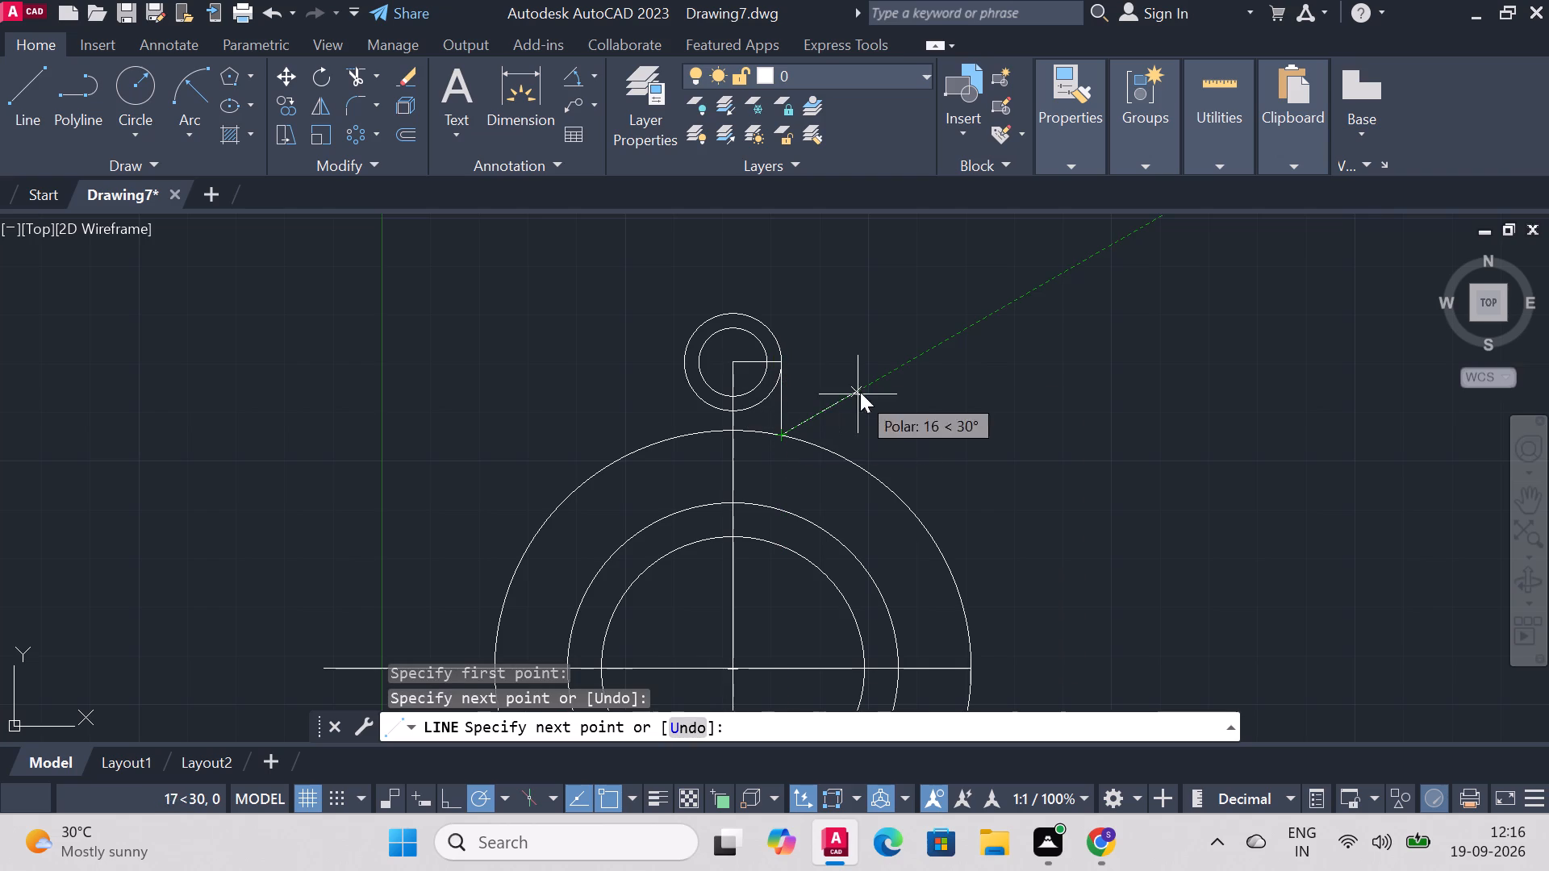
click(920, 401)
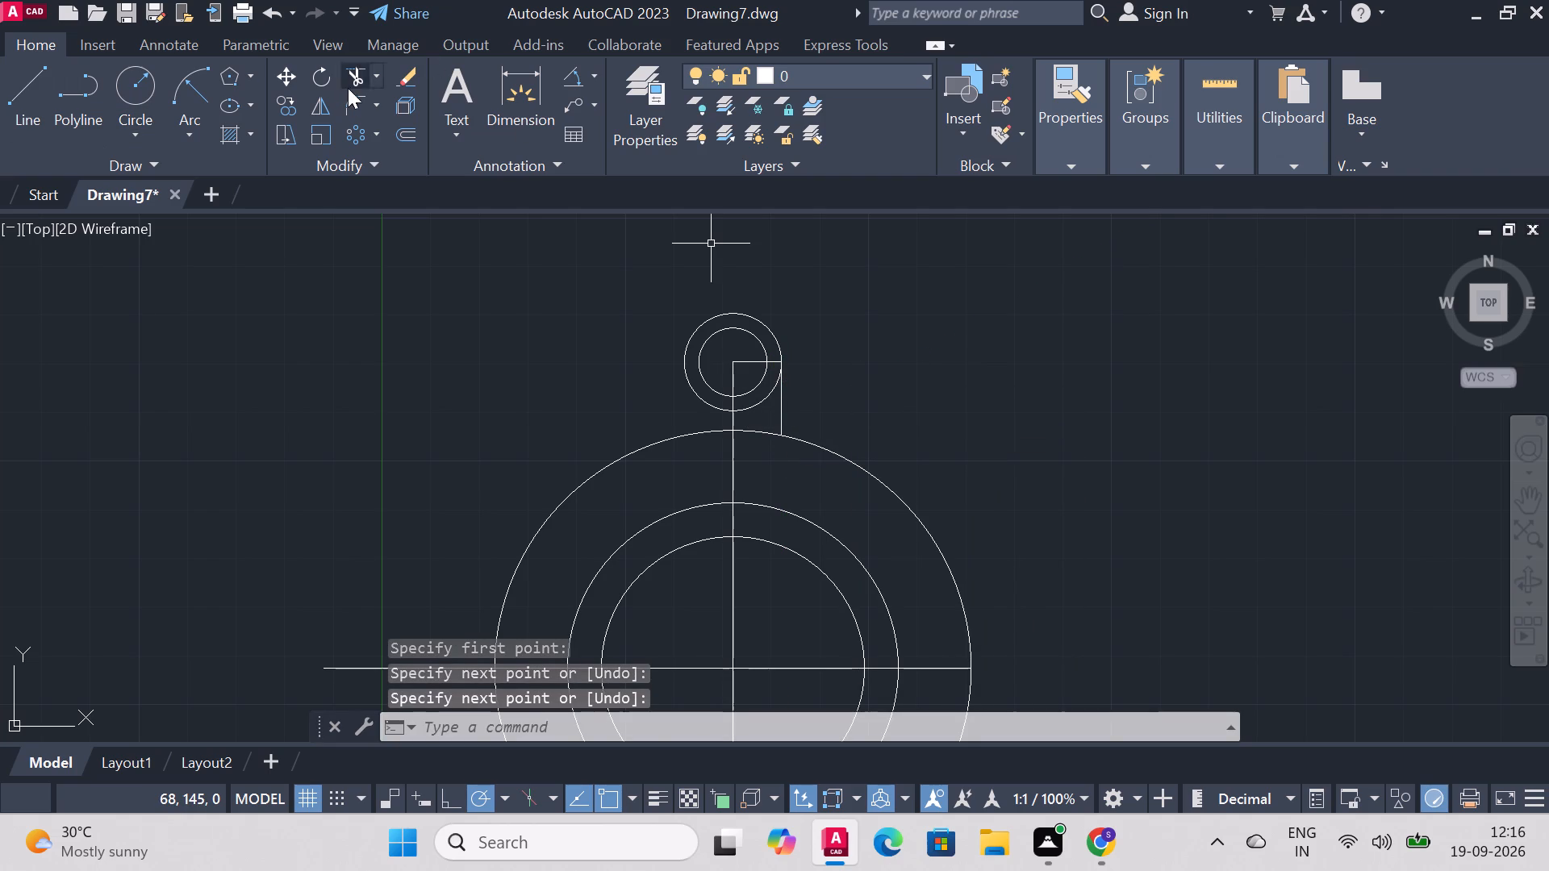
Fillet the 98 mm circle and the short vertical line beside the small circles with a 12 mm radius.
click(350, 93)
click(804, 441)
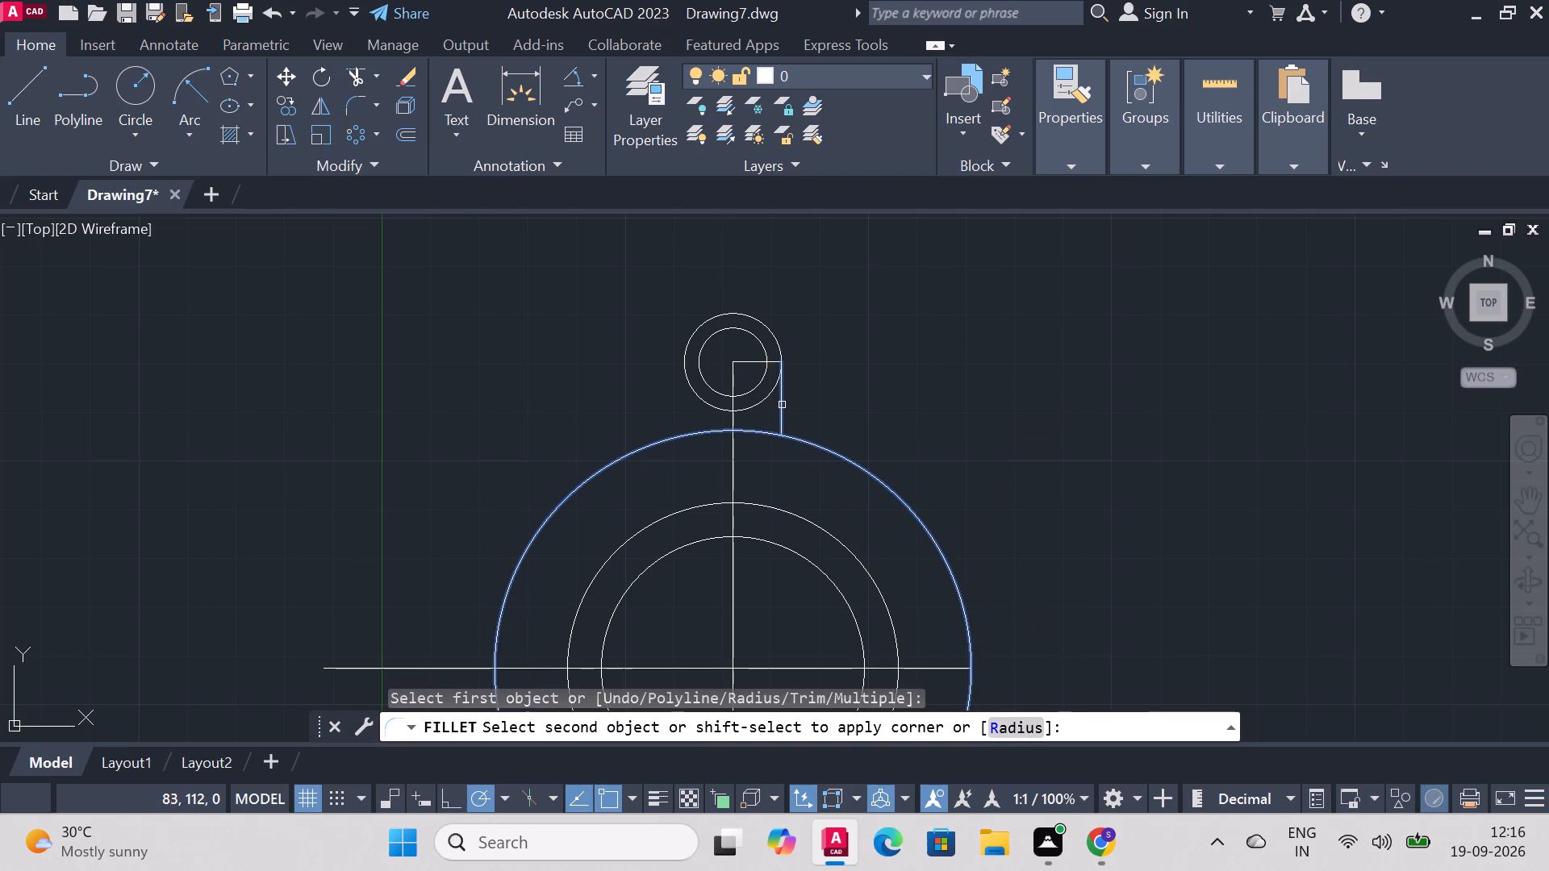
key(r)
key(Return)
text(12)
key(Return)
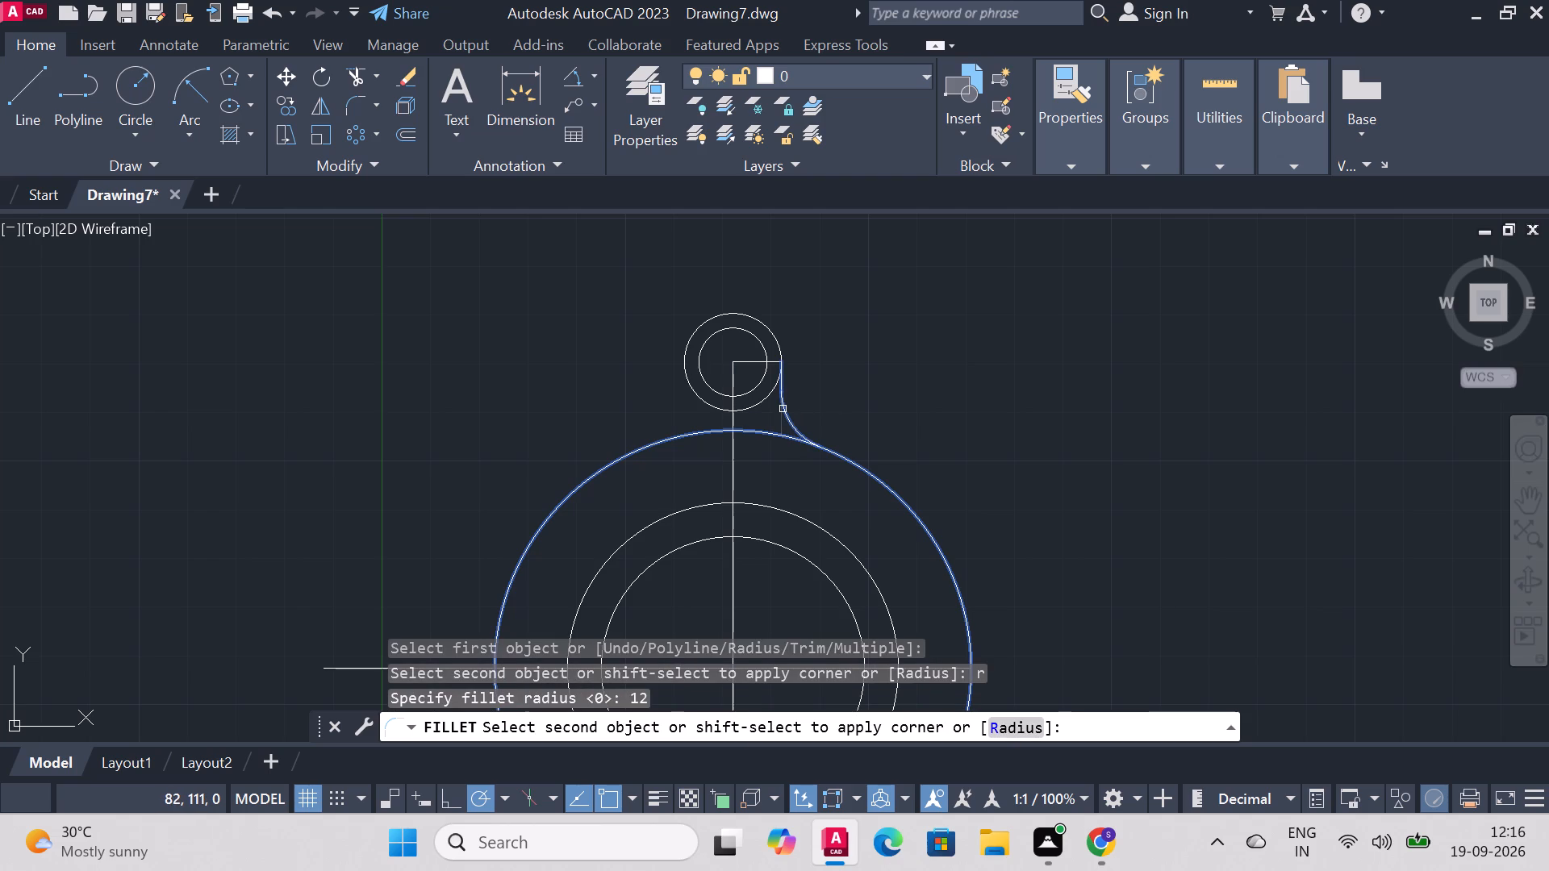
click(783, 409)
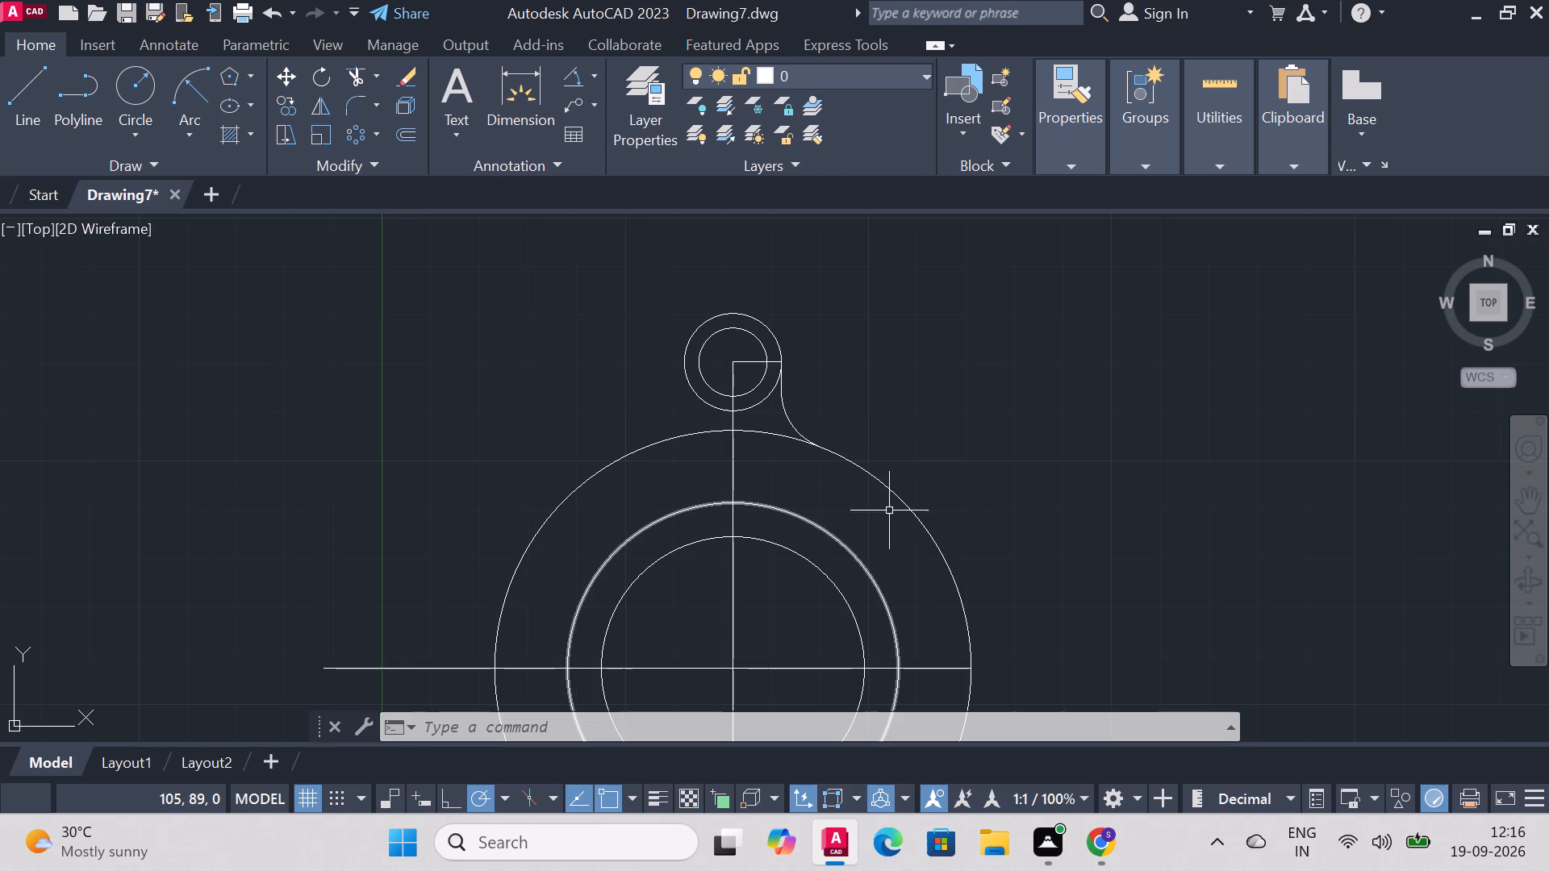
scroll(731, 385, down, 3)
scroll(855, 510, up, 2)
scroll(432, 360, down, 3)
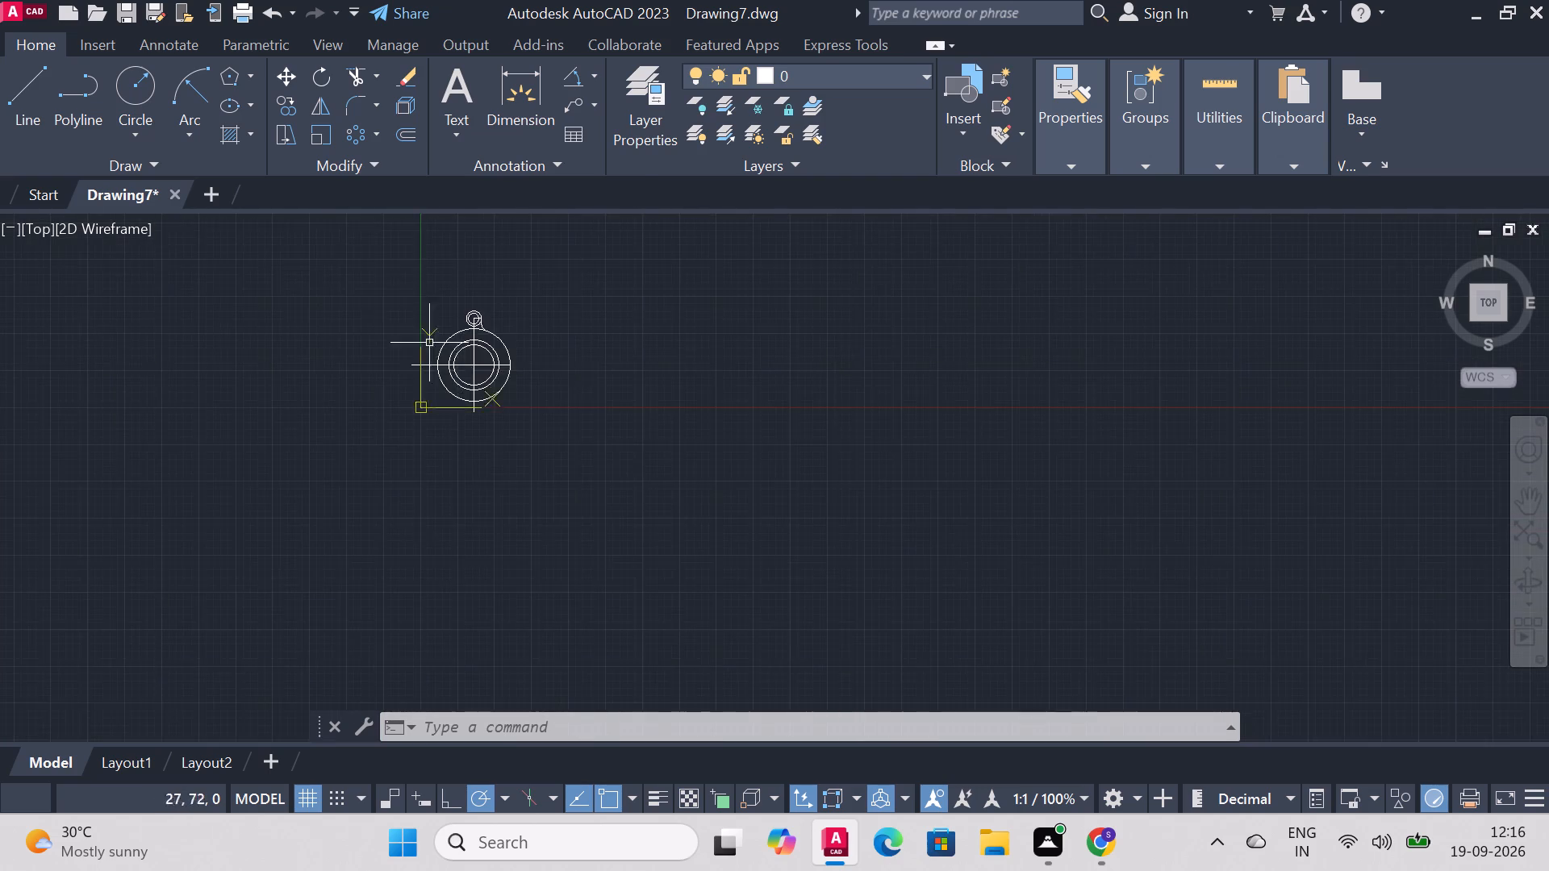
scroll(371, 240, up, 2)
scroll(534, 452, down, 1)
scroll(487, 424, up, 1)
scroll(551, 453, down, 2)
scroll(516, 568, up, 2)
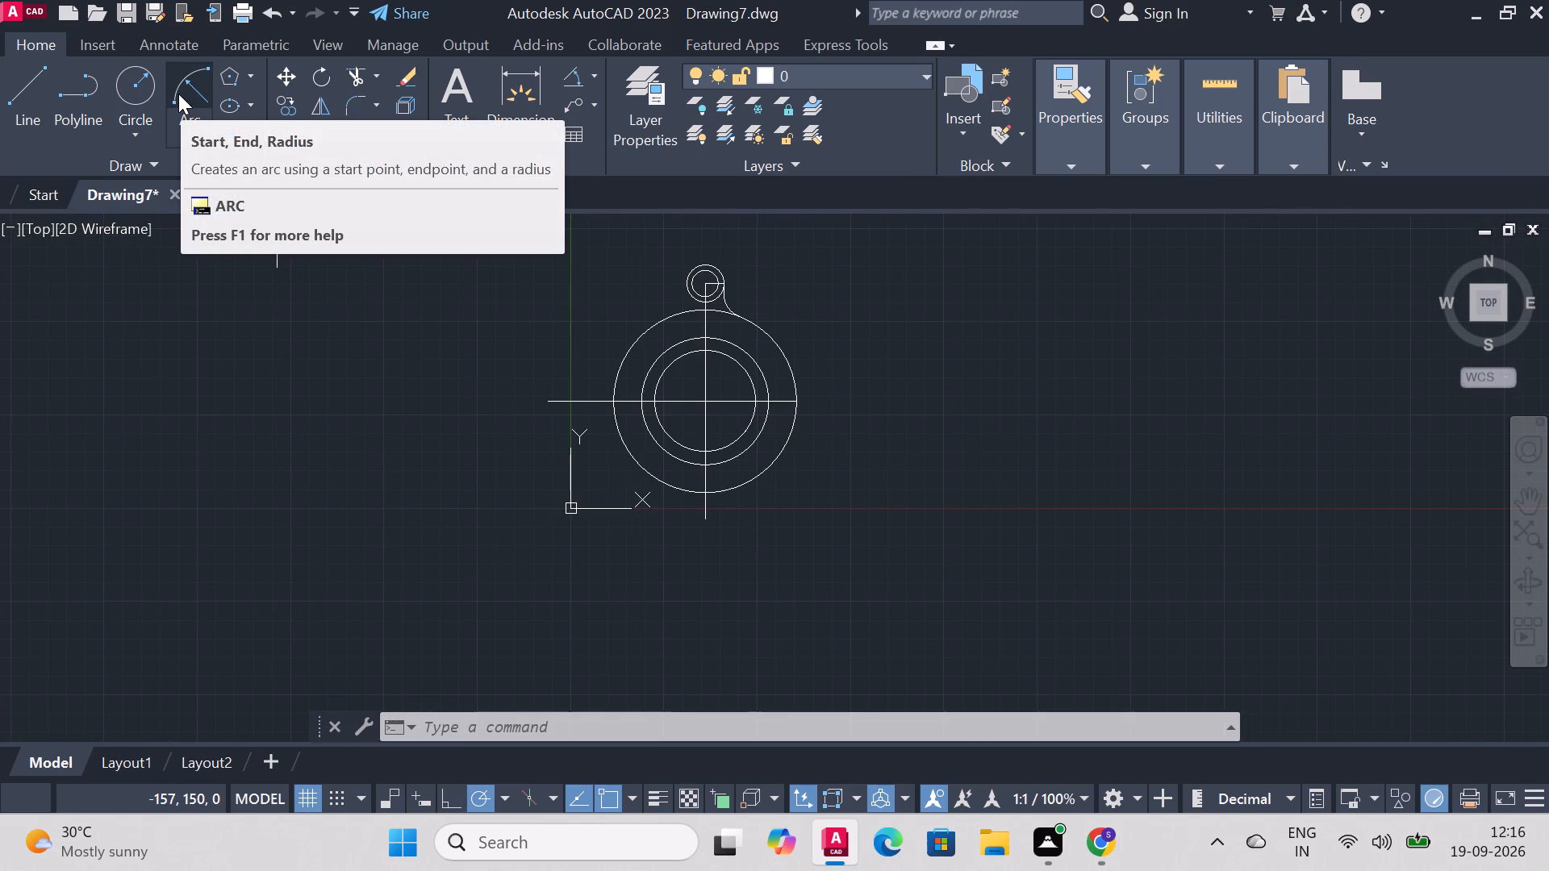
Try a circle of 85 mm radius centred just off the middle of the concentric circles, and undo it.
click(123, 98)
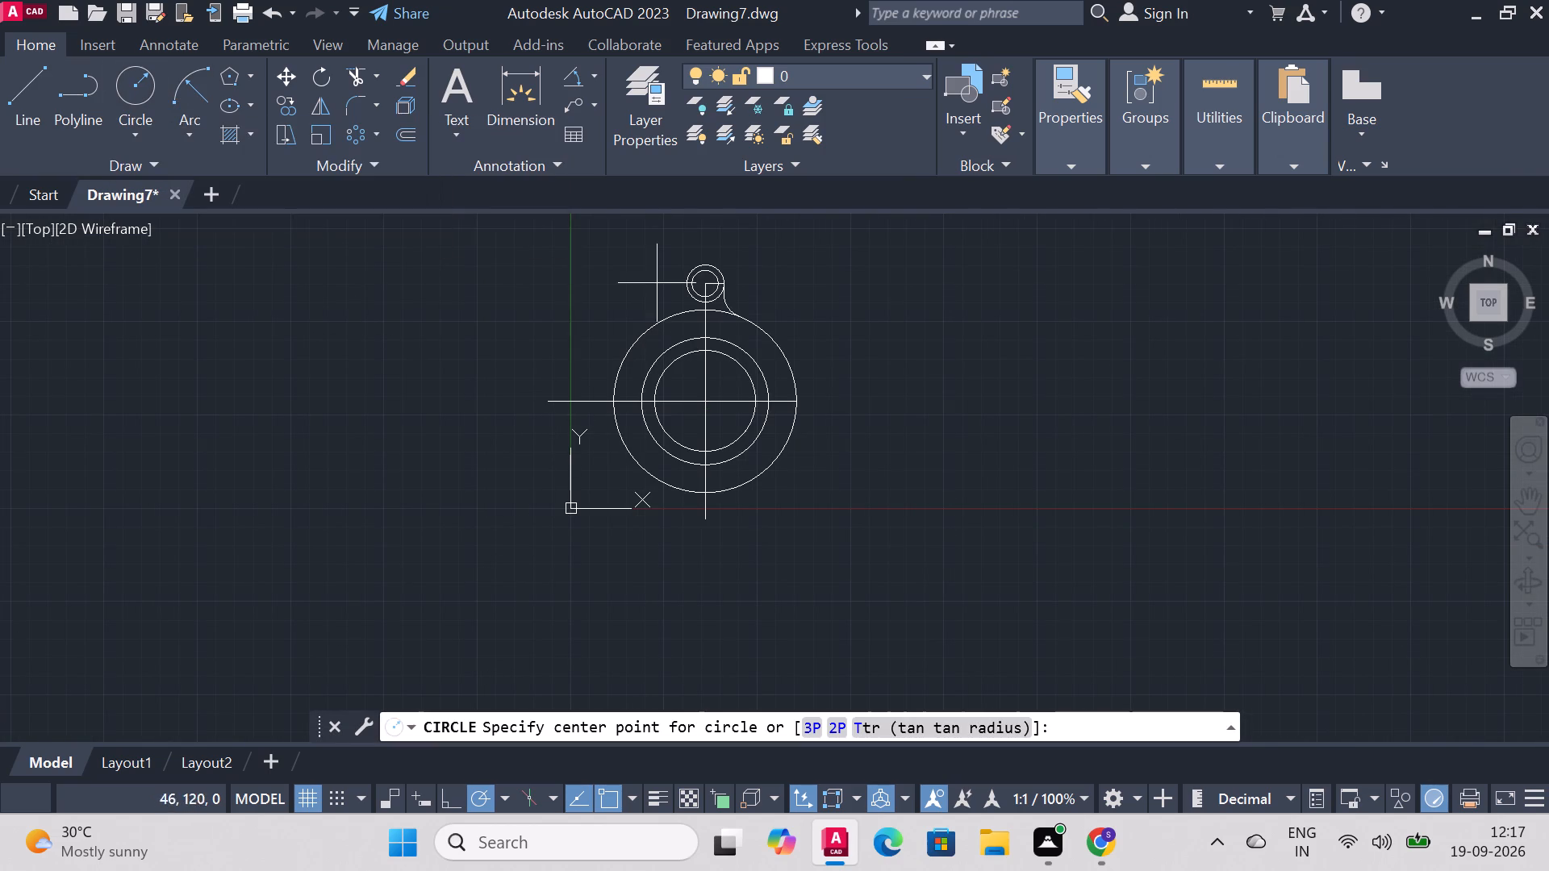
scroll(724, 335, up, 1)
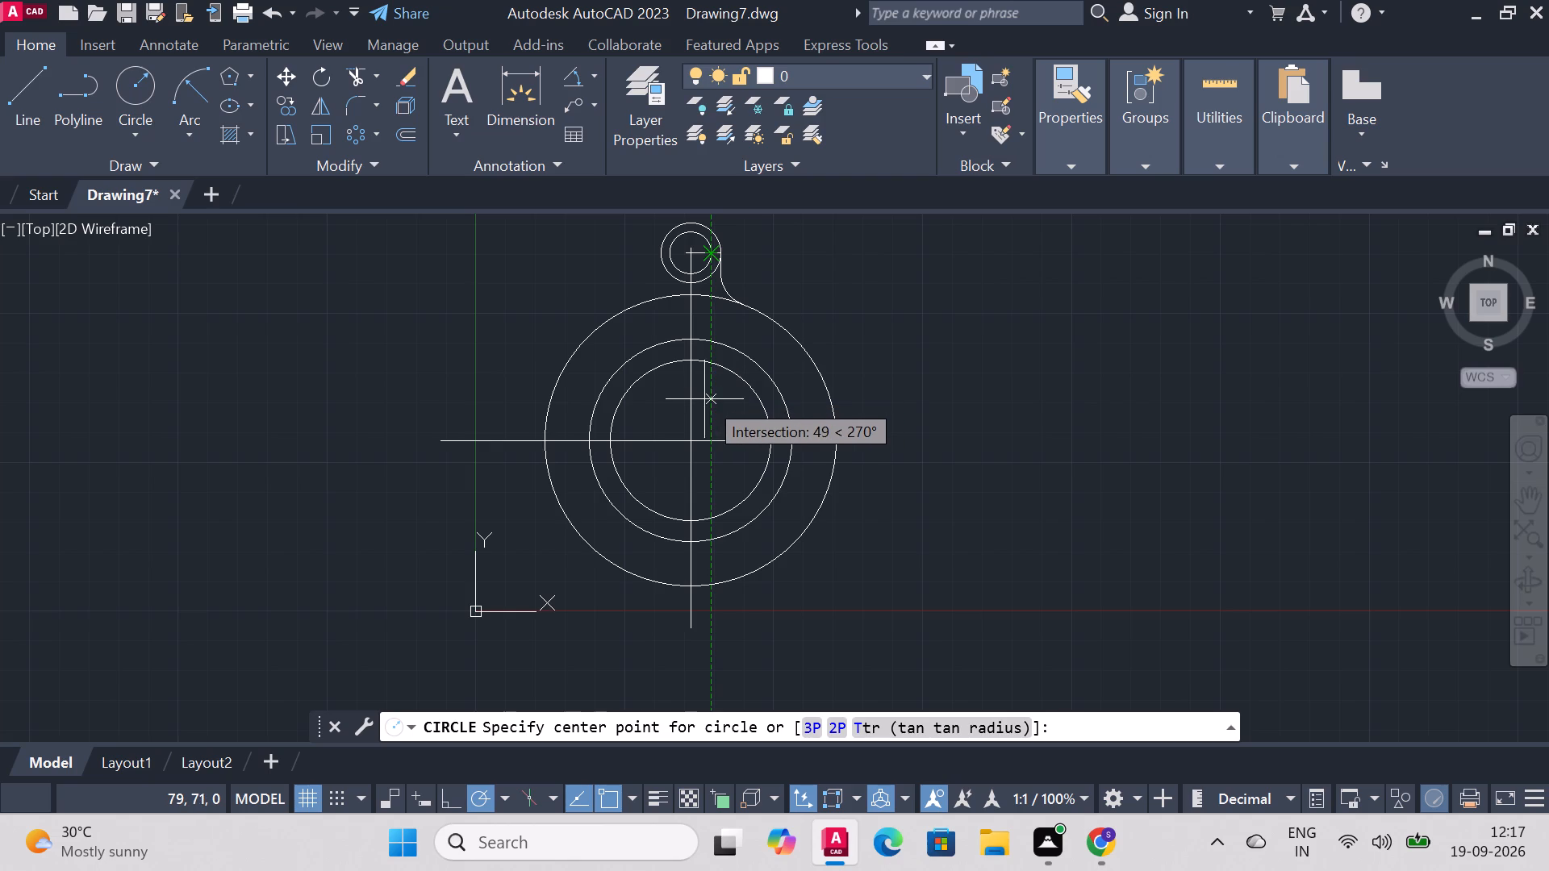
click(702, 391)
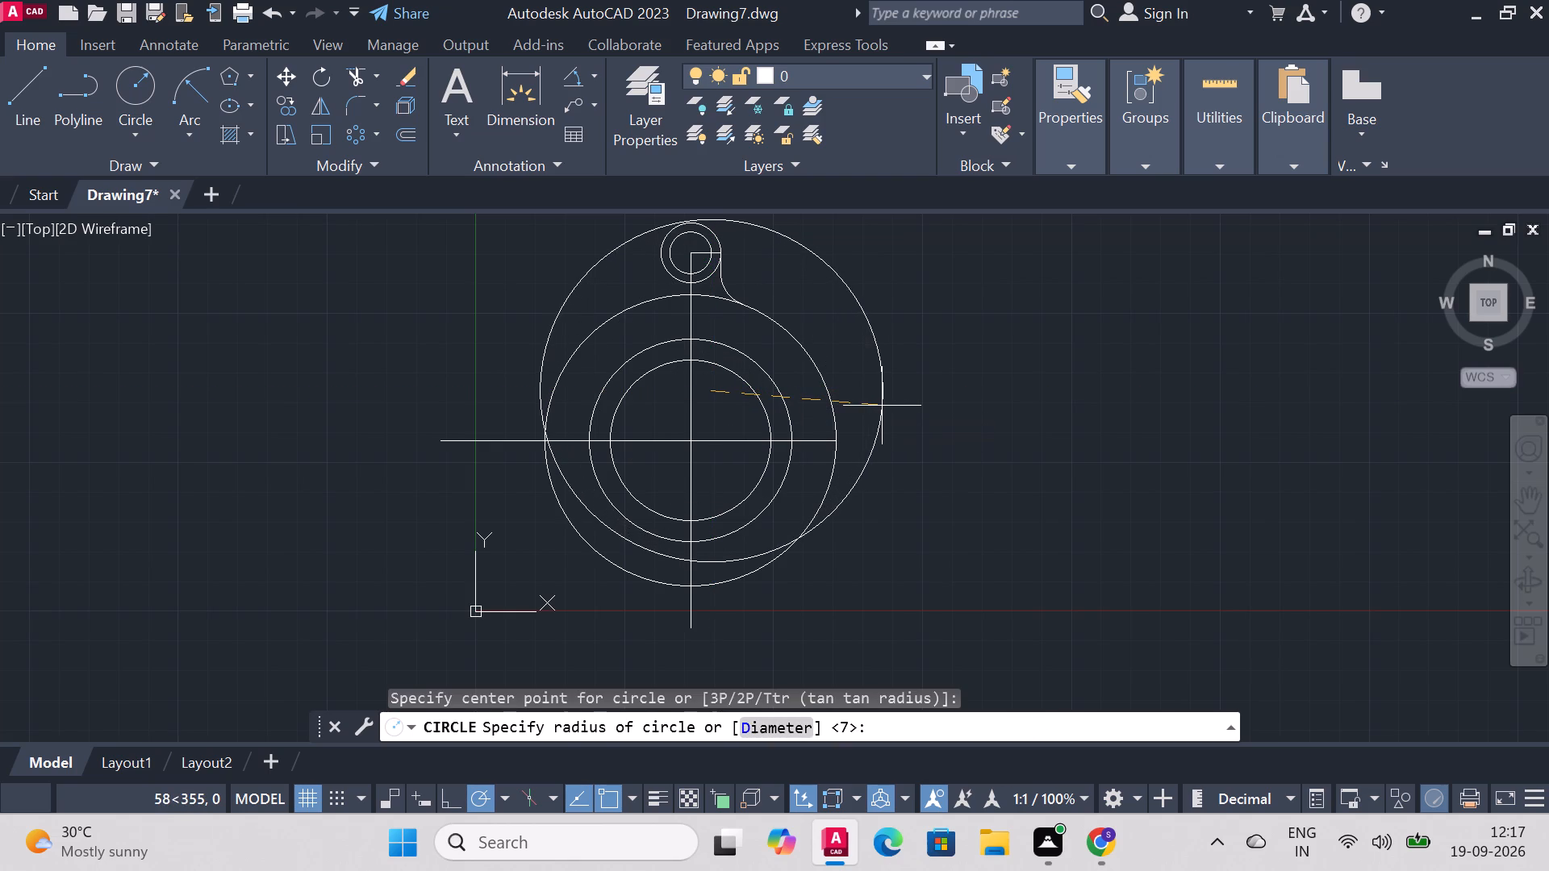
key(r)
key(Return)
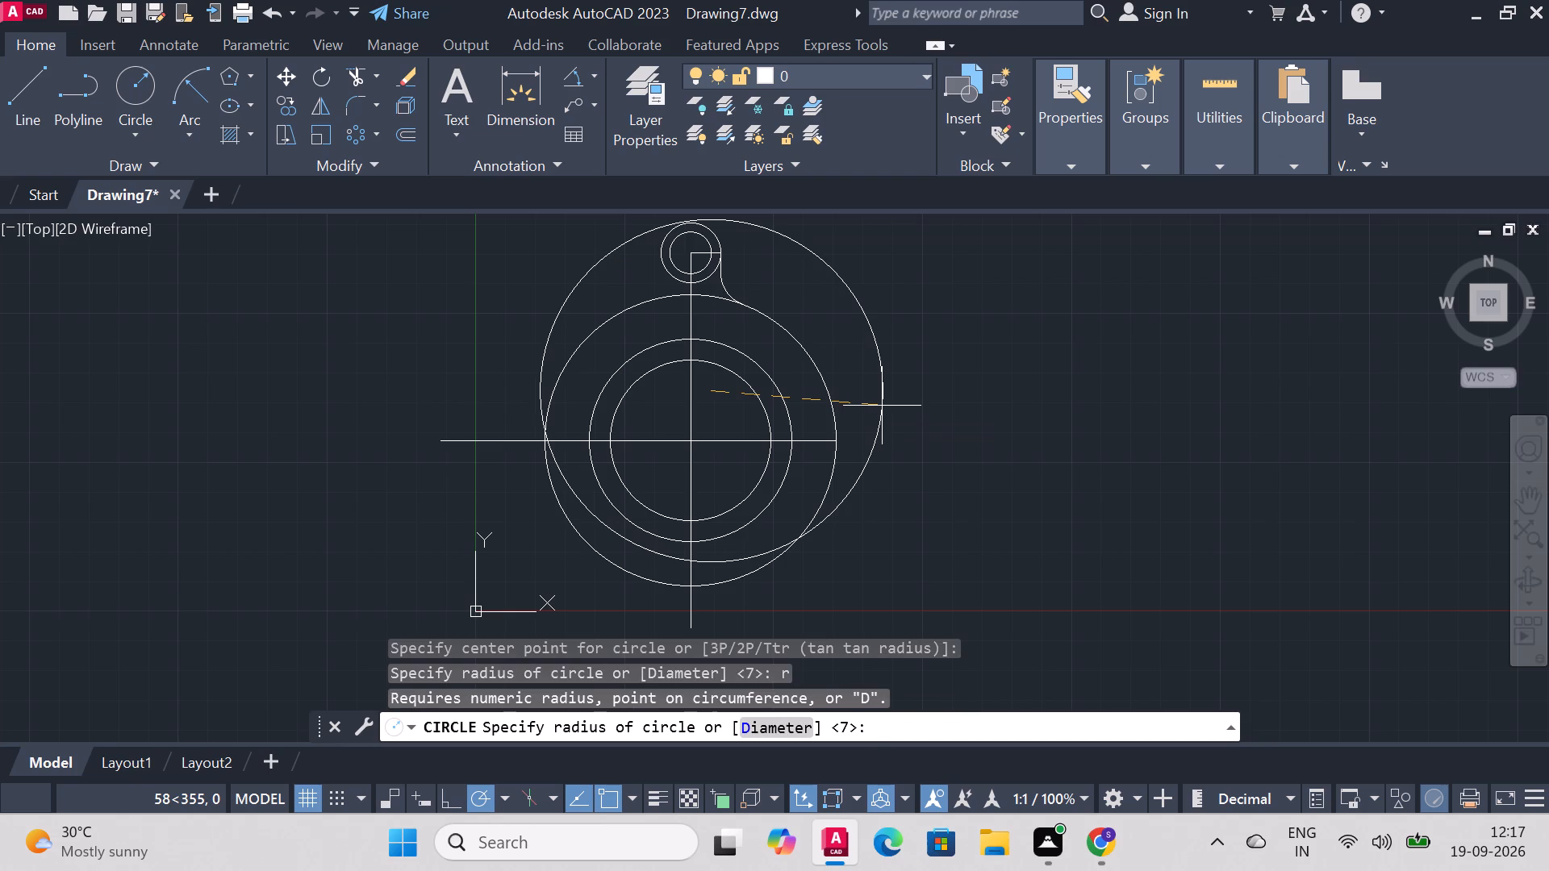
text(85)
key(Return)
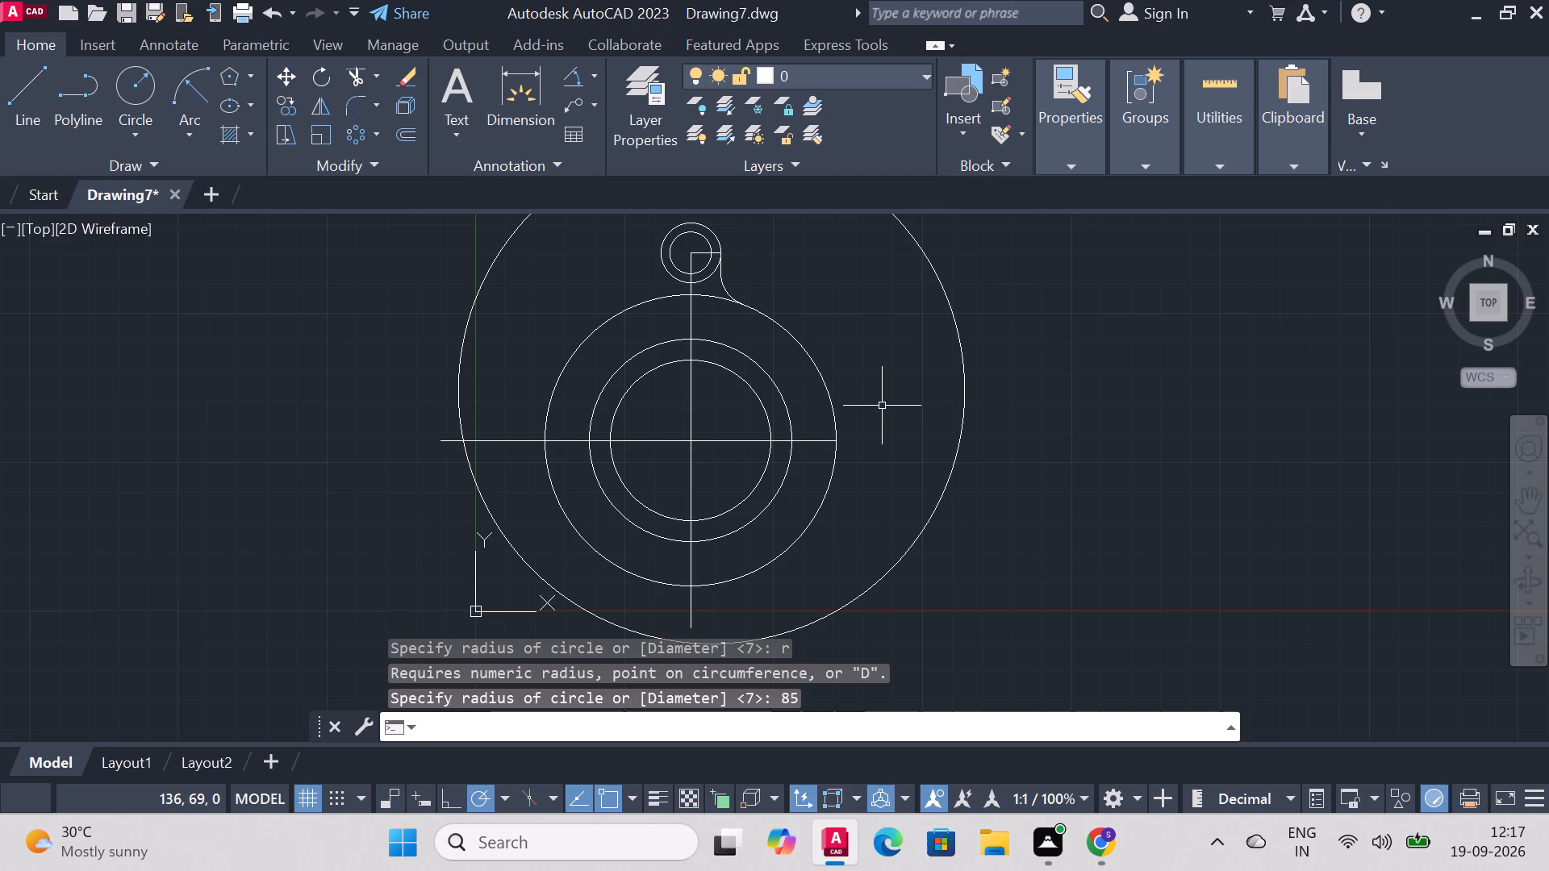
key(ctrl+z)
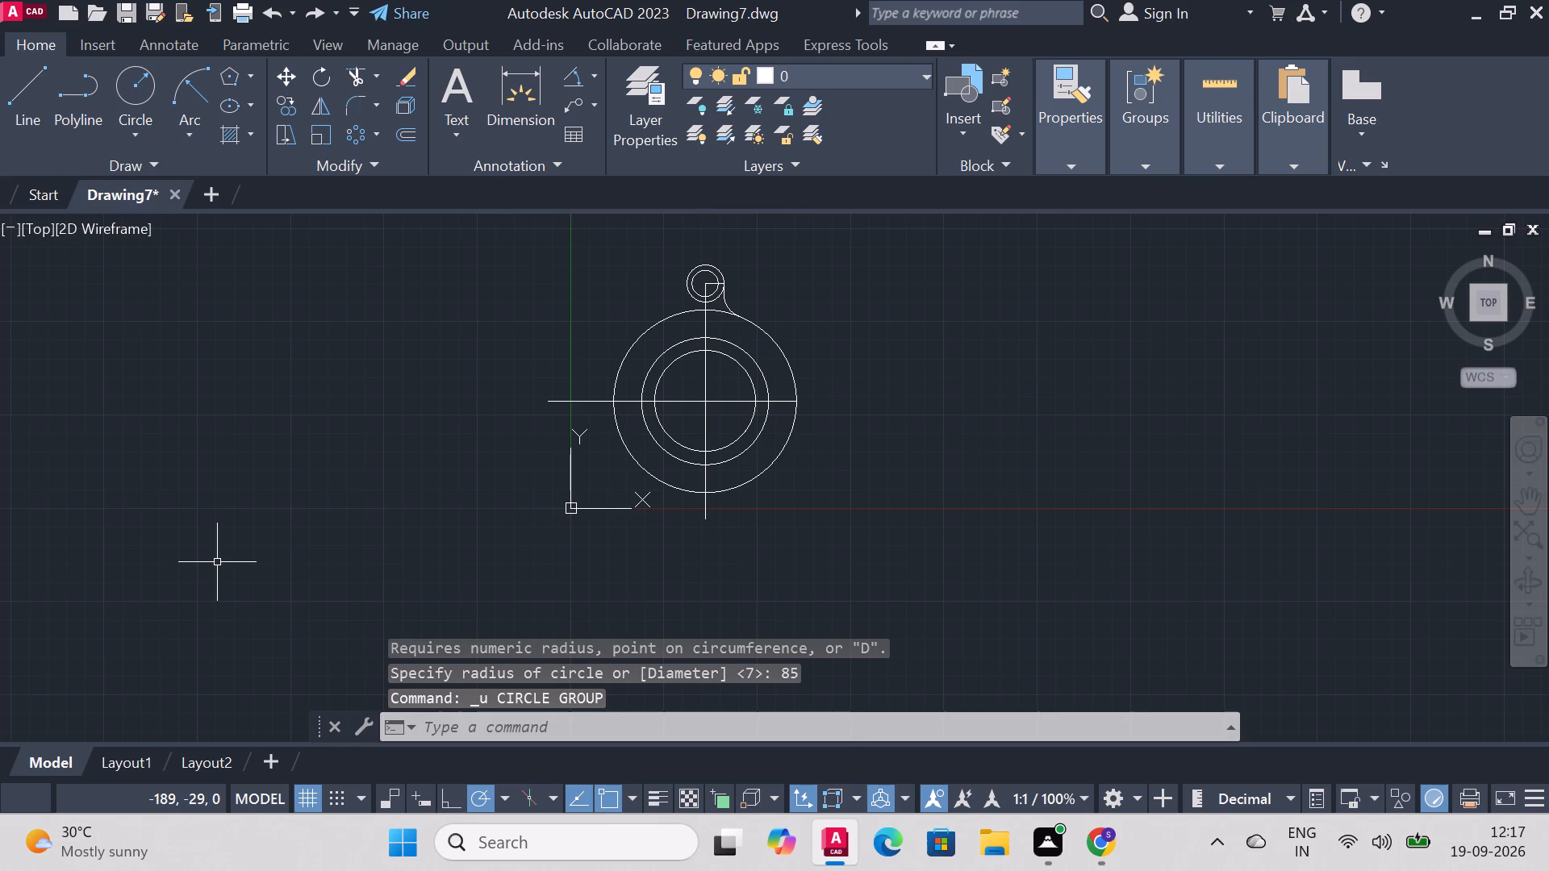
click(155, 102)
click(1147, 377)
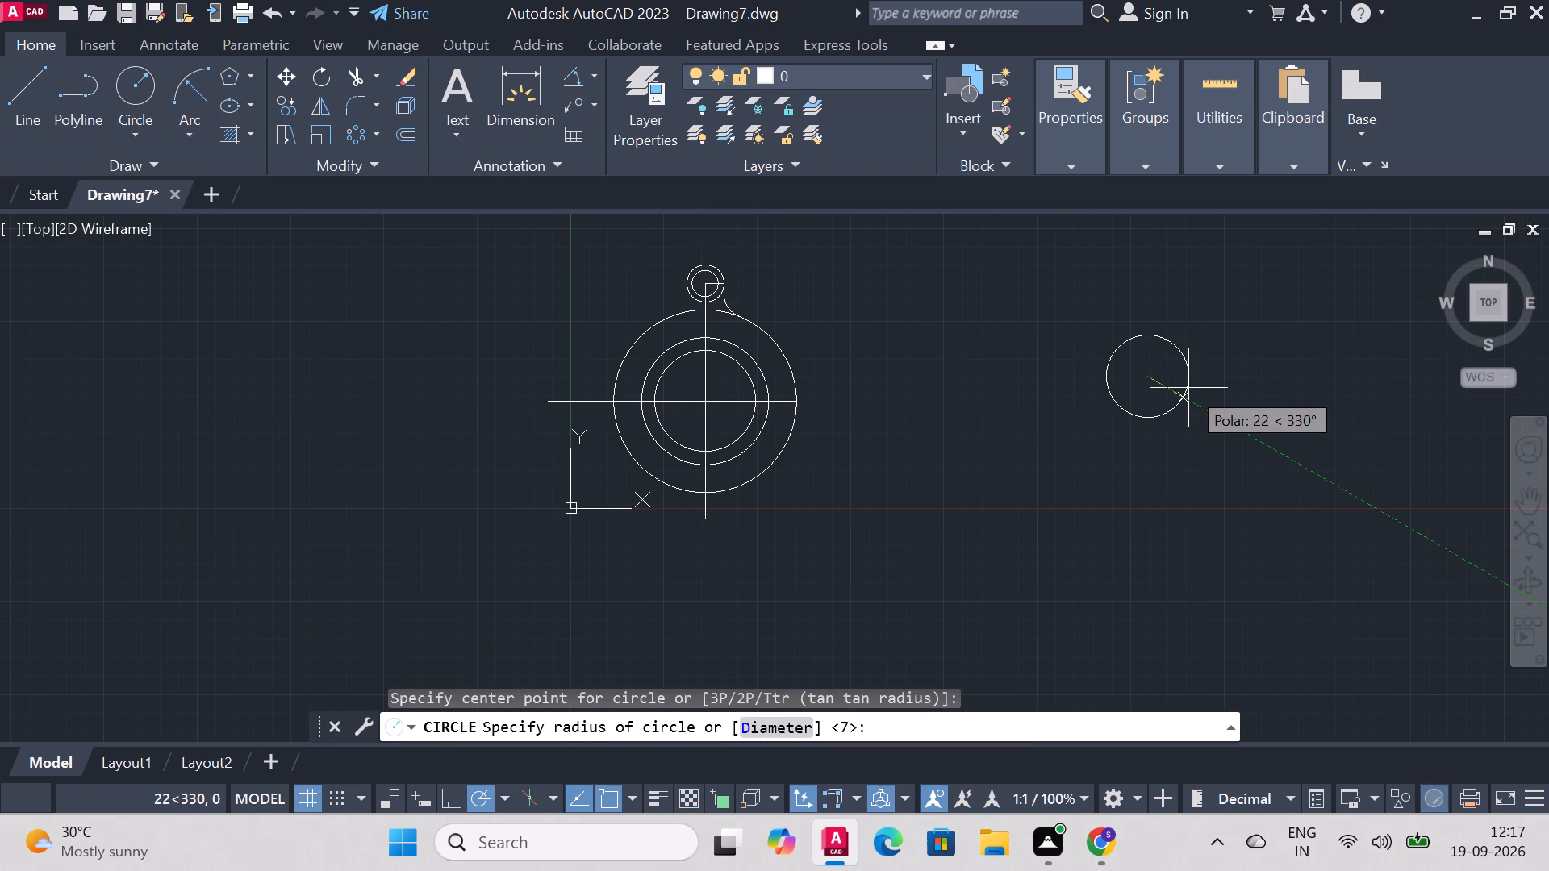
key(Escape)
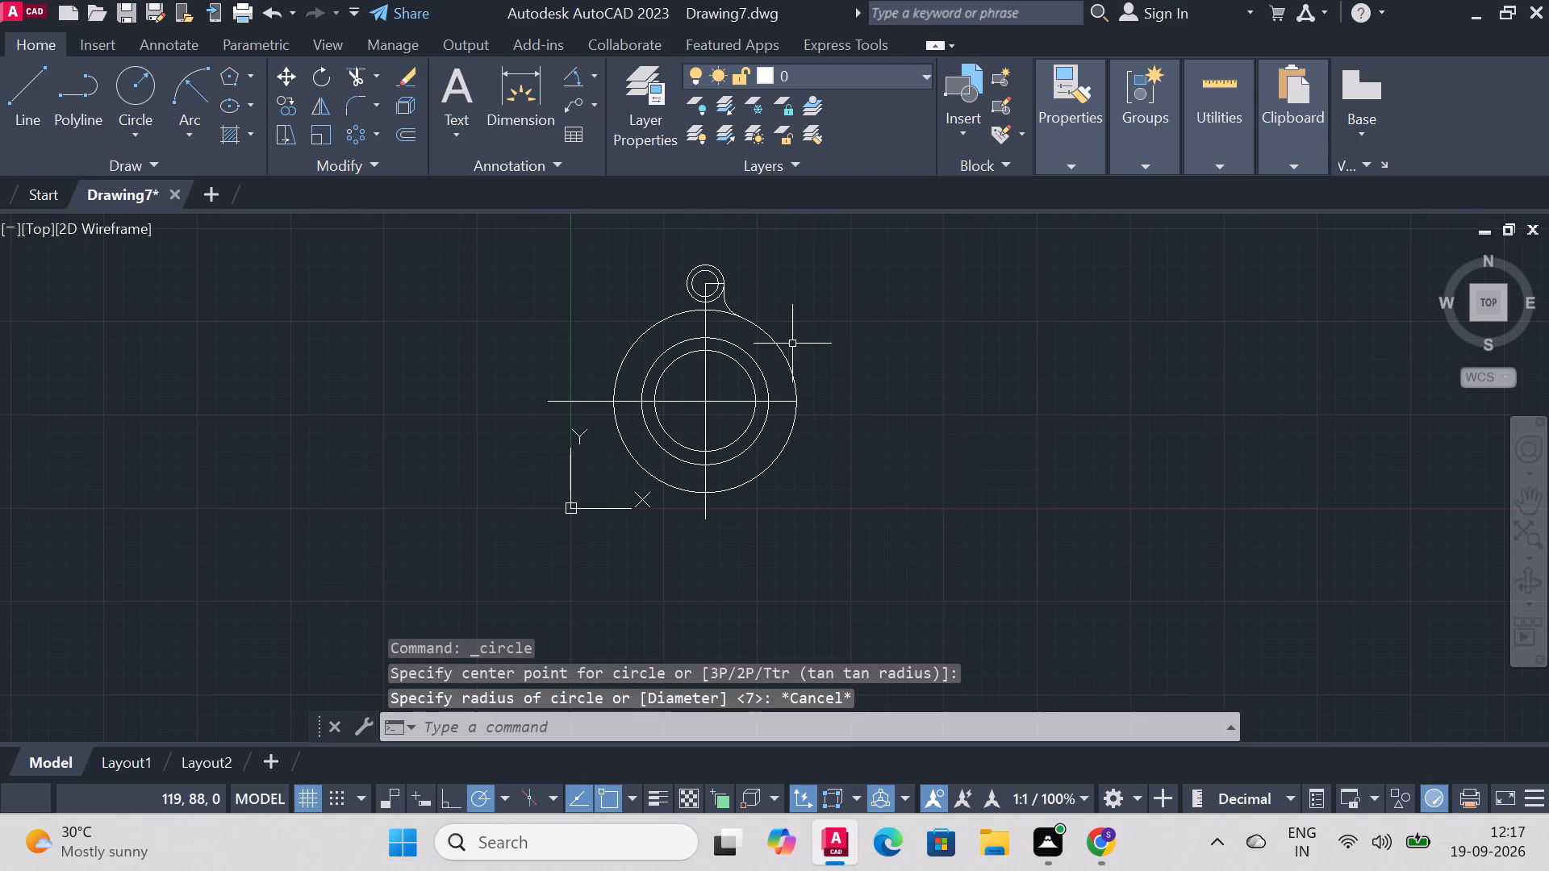
Copy the two small lug circles from their shared centre to the lower end of the vertical centre line.
text(co)
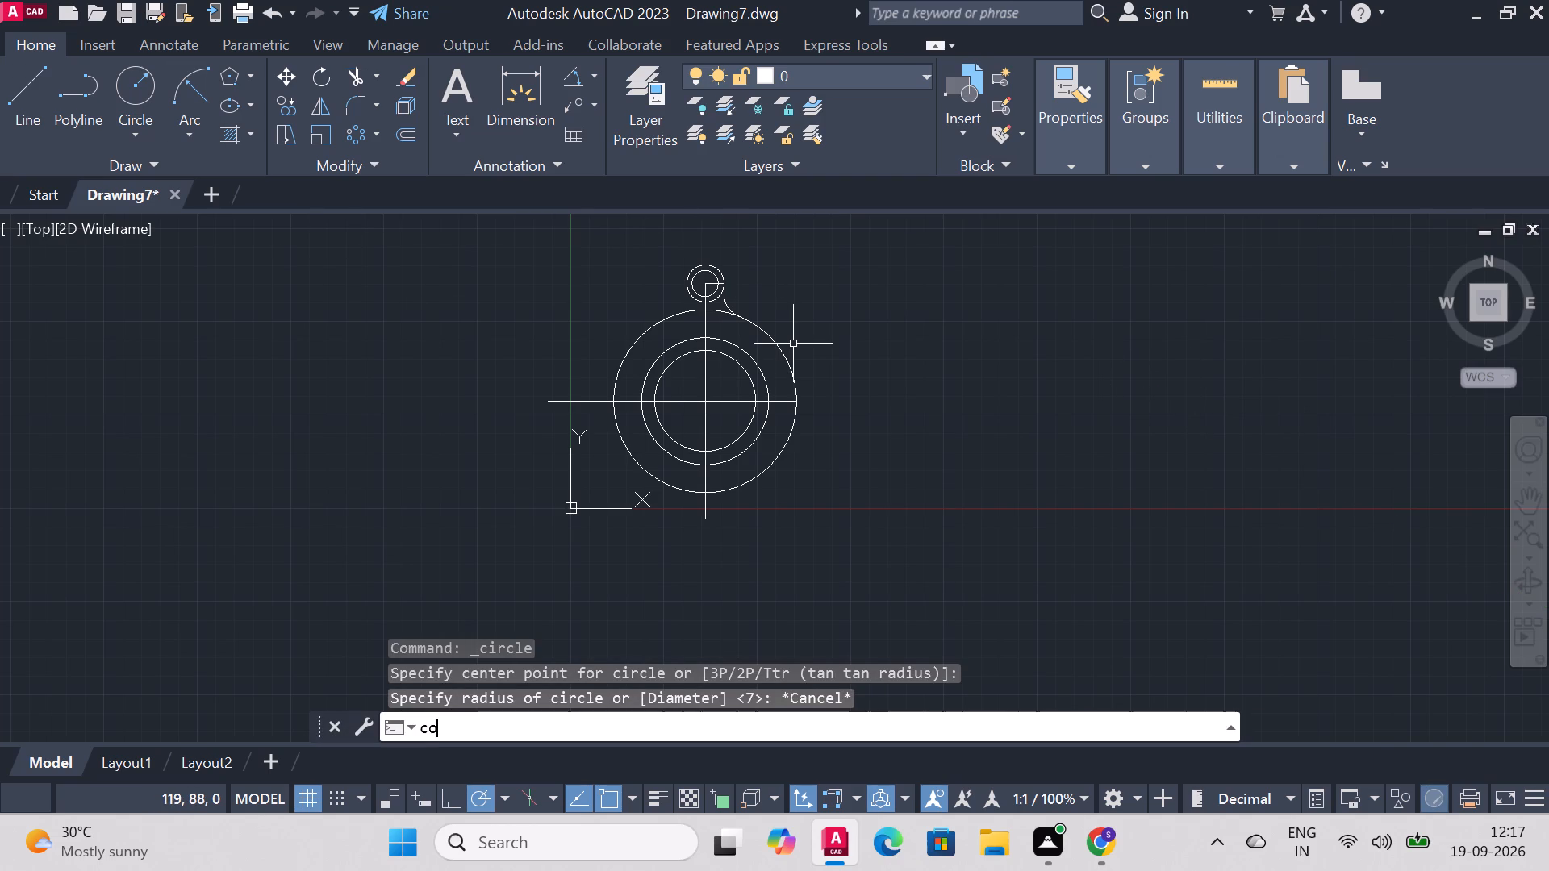
text(py)
key(Return)
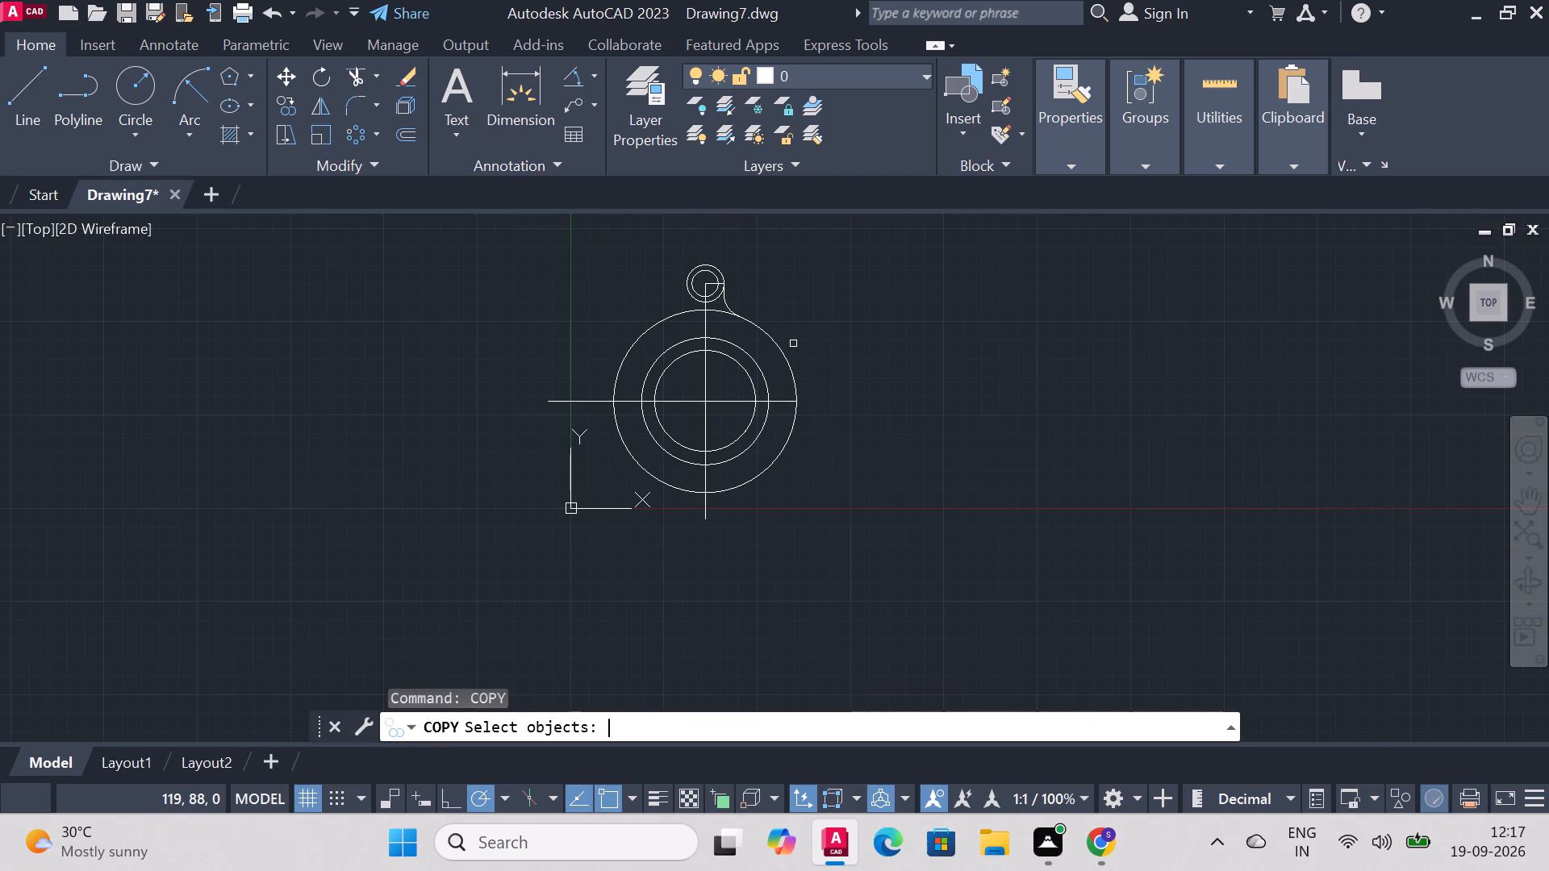
scroll(678, 267, up, 3)
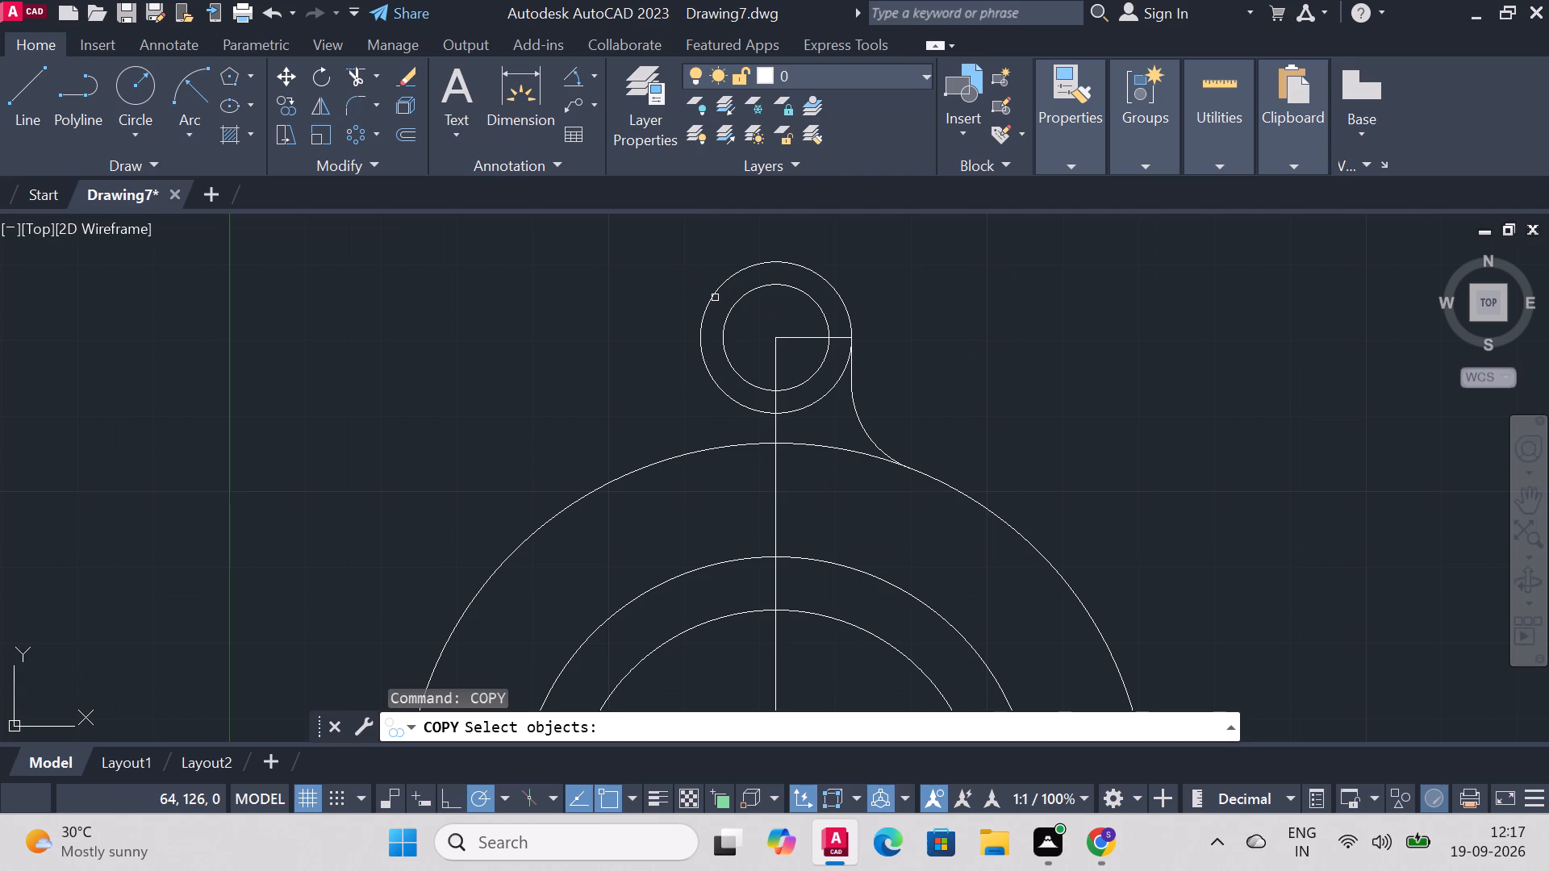
click(714, 295)
click(736, 306)
scroll(946, 287, down, 4)
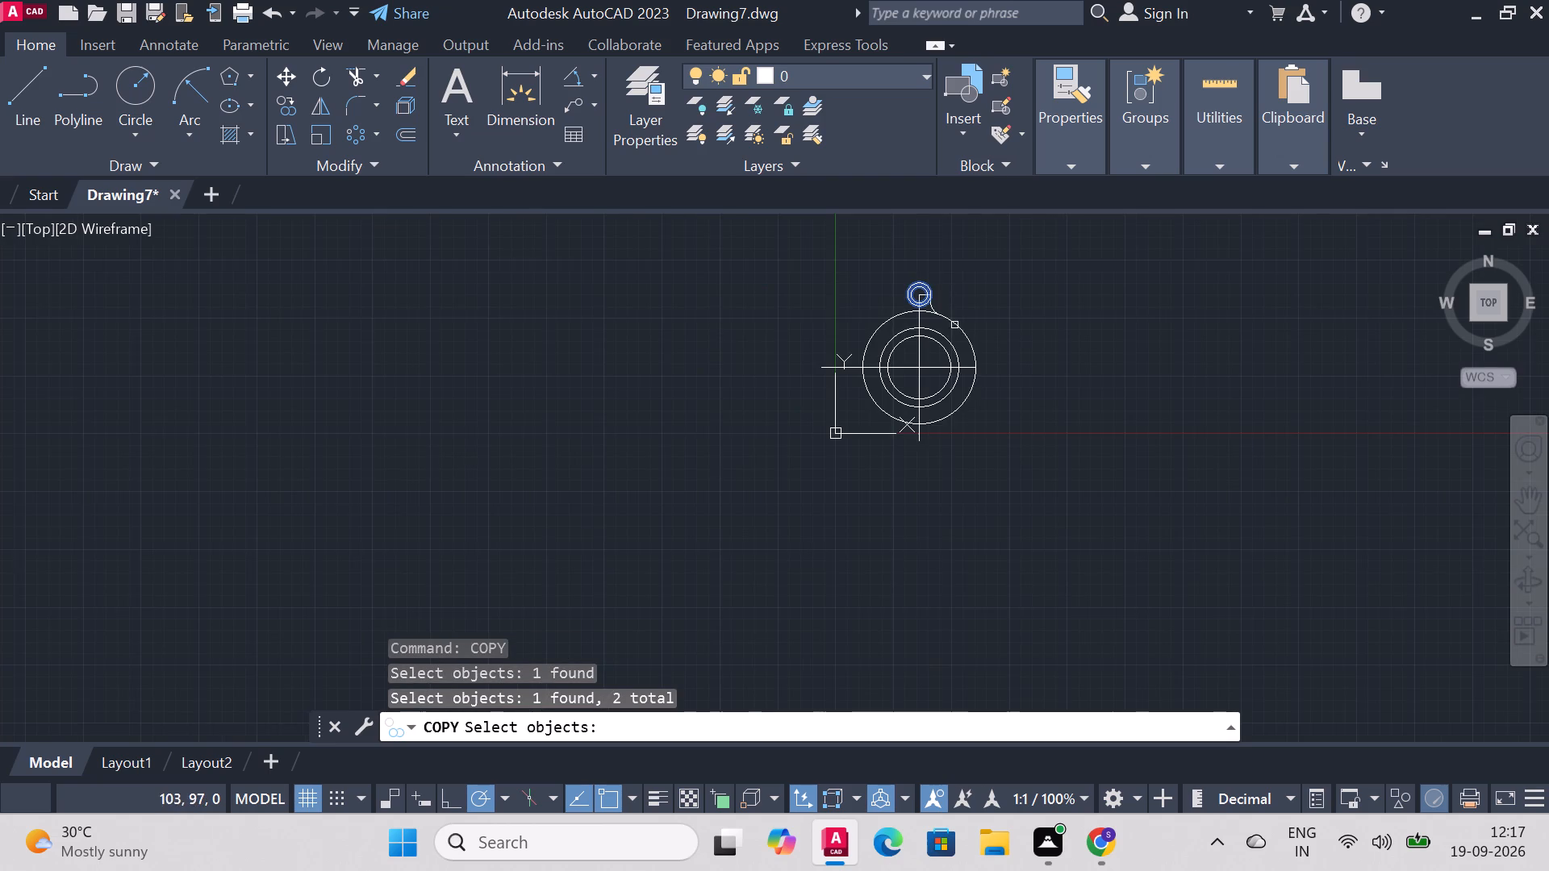
scroll(953, 426, up, 1)
right_click(1071, 415)
scroll(877, 470, up, 3)
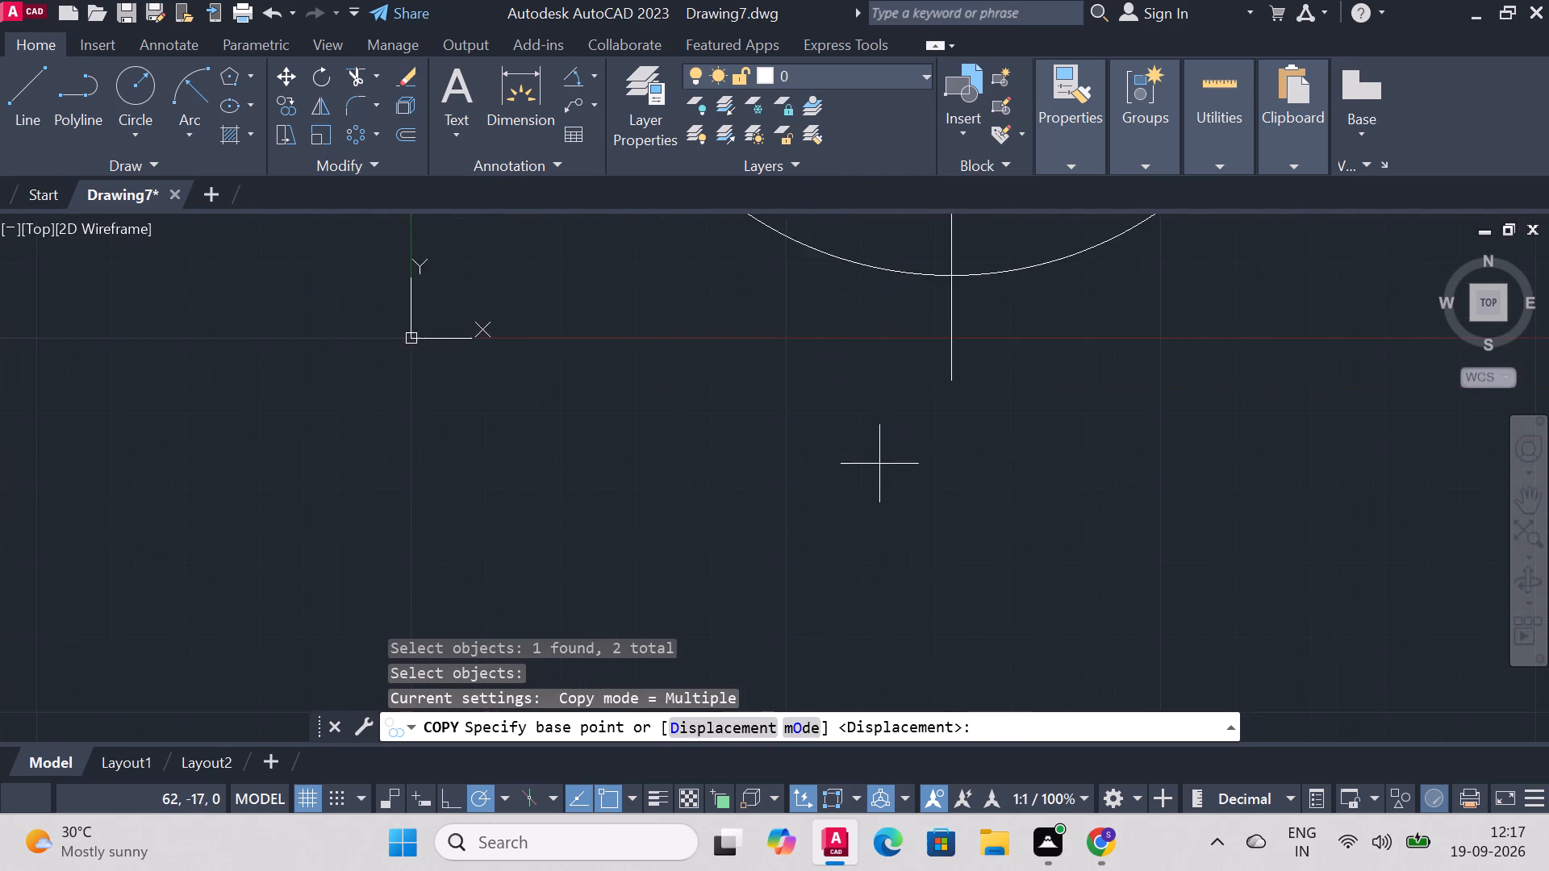
scroll(894, 449, down, 4)
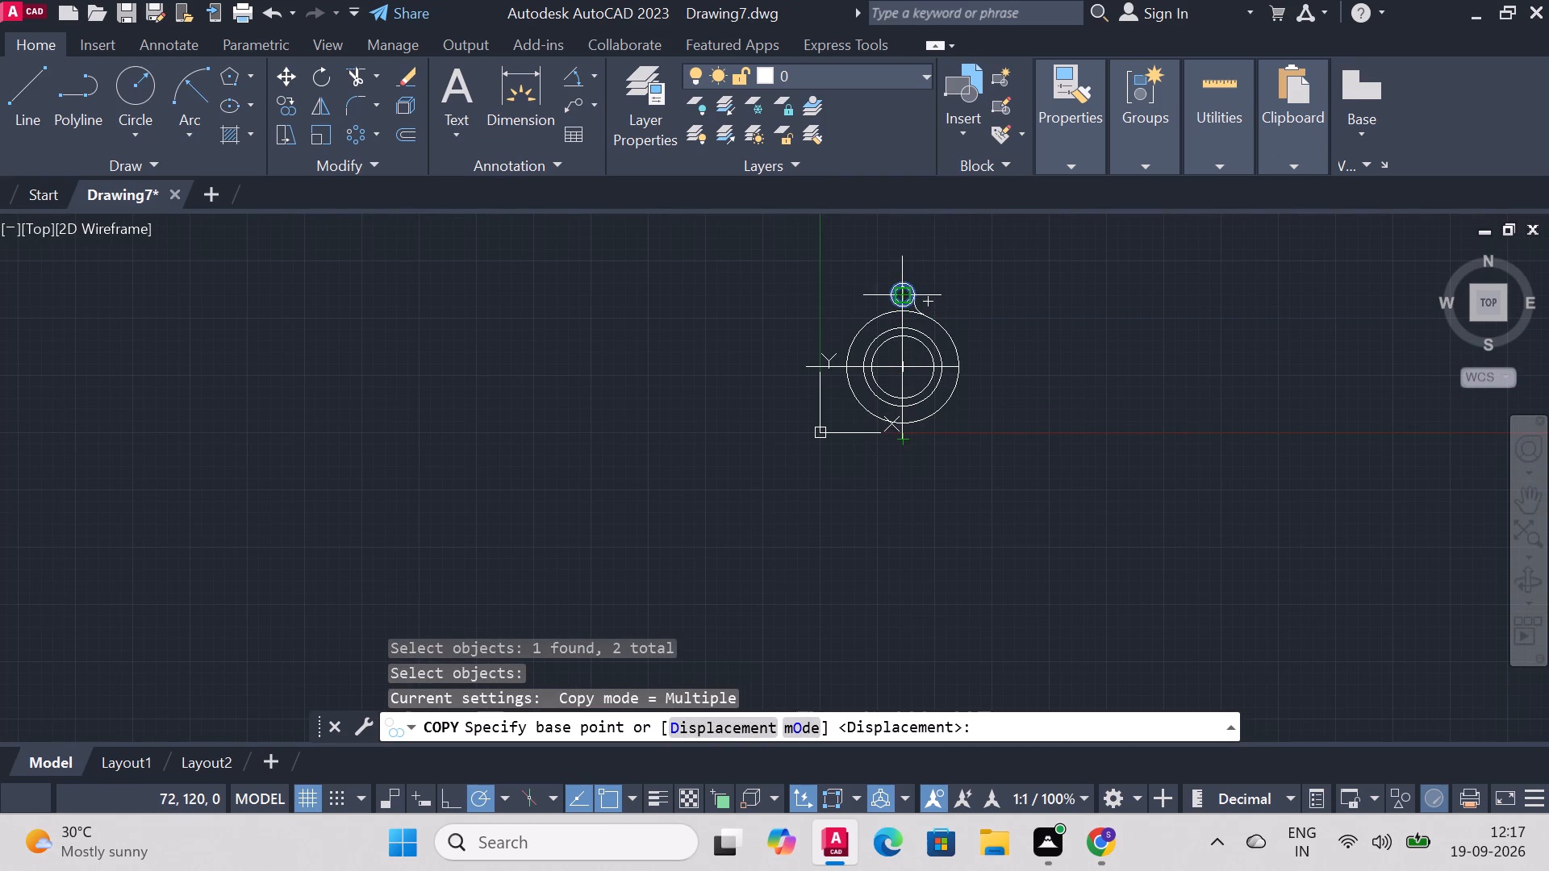
scroll(899, 296, up, 3)
click(899, 297)
scroll(900, 317, down, 7)
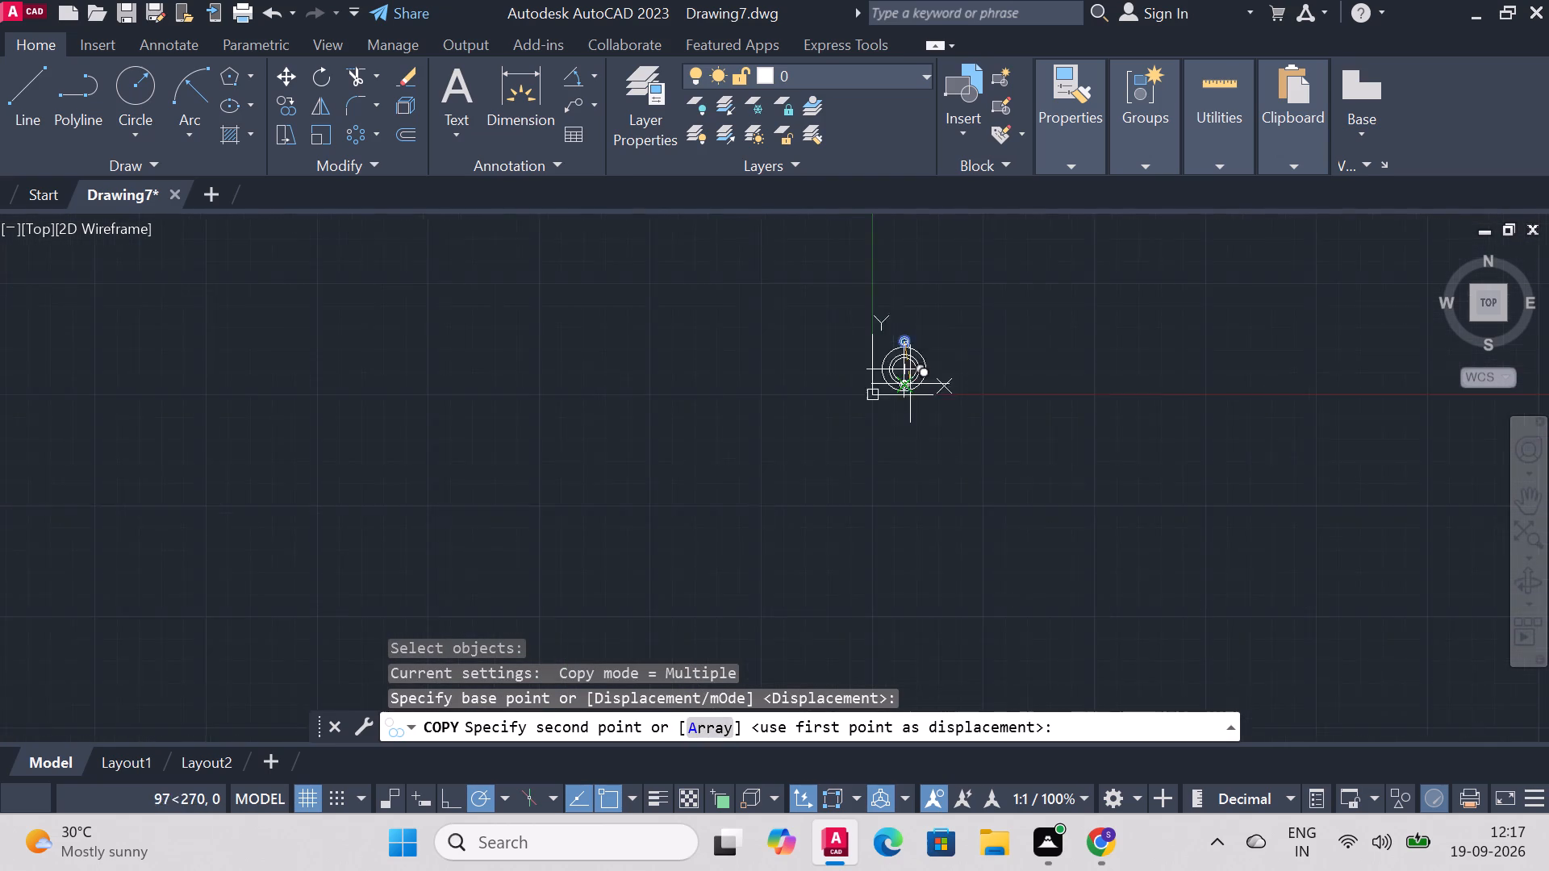
scroll(910, 385, up, 11)
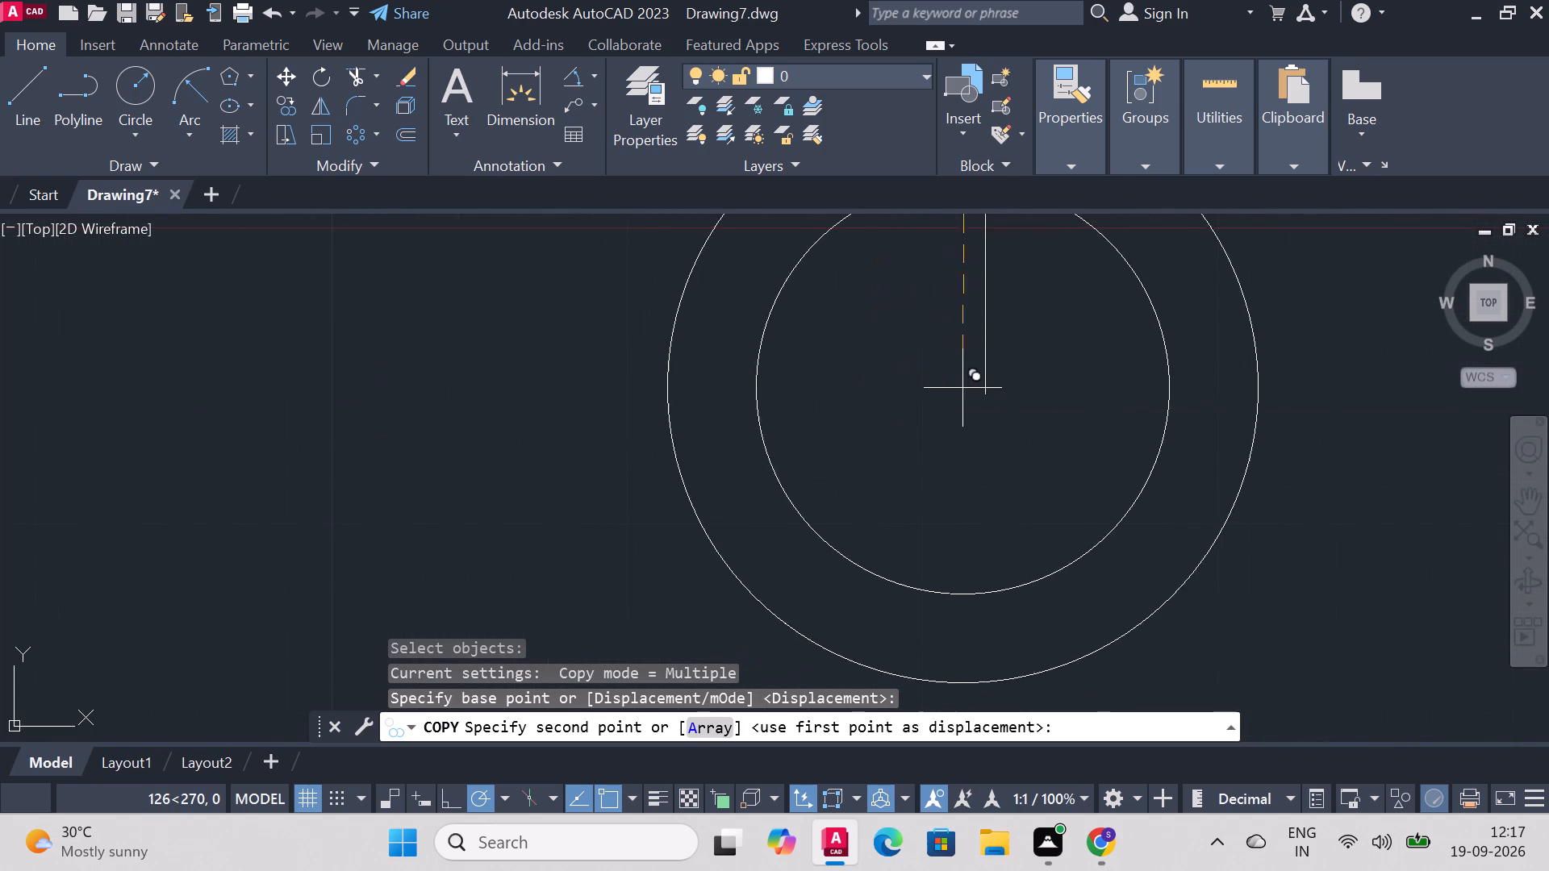
click(986, 397)
scroll(996, 393, down, 4)
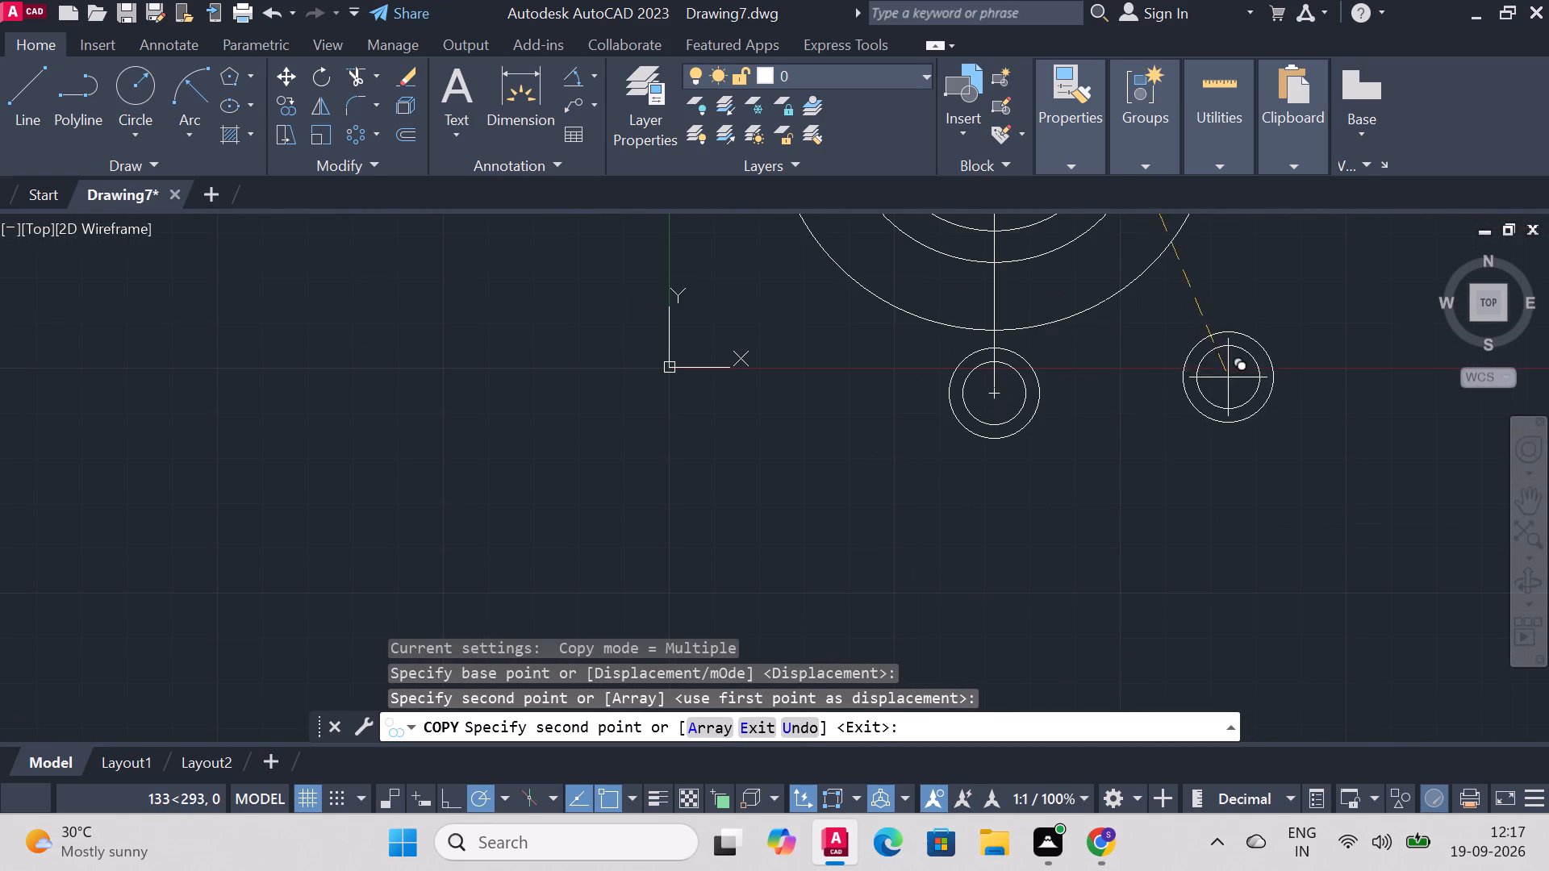
right_click(1184, 388)
click(1220, 396)
Draw a vertical line from the lower lug circles' centre down to the outer lug circle's bottom quadrant.
scroll(1094, 373, down, 3)
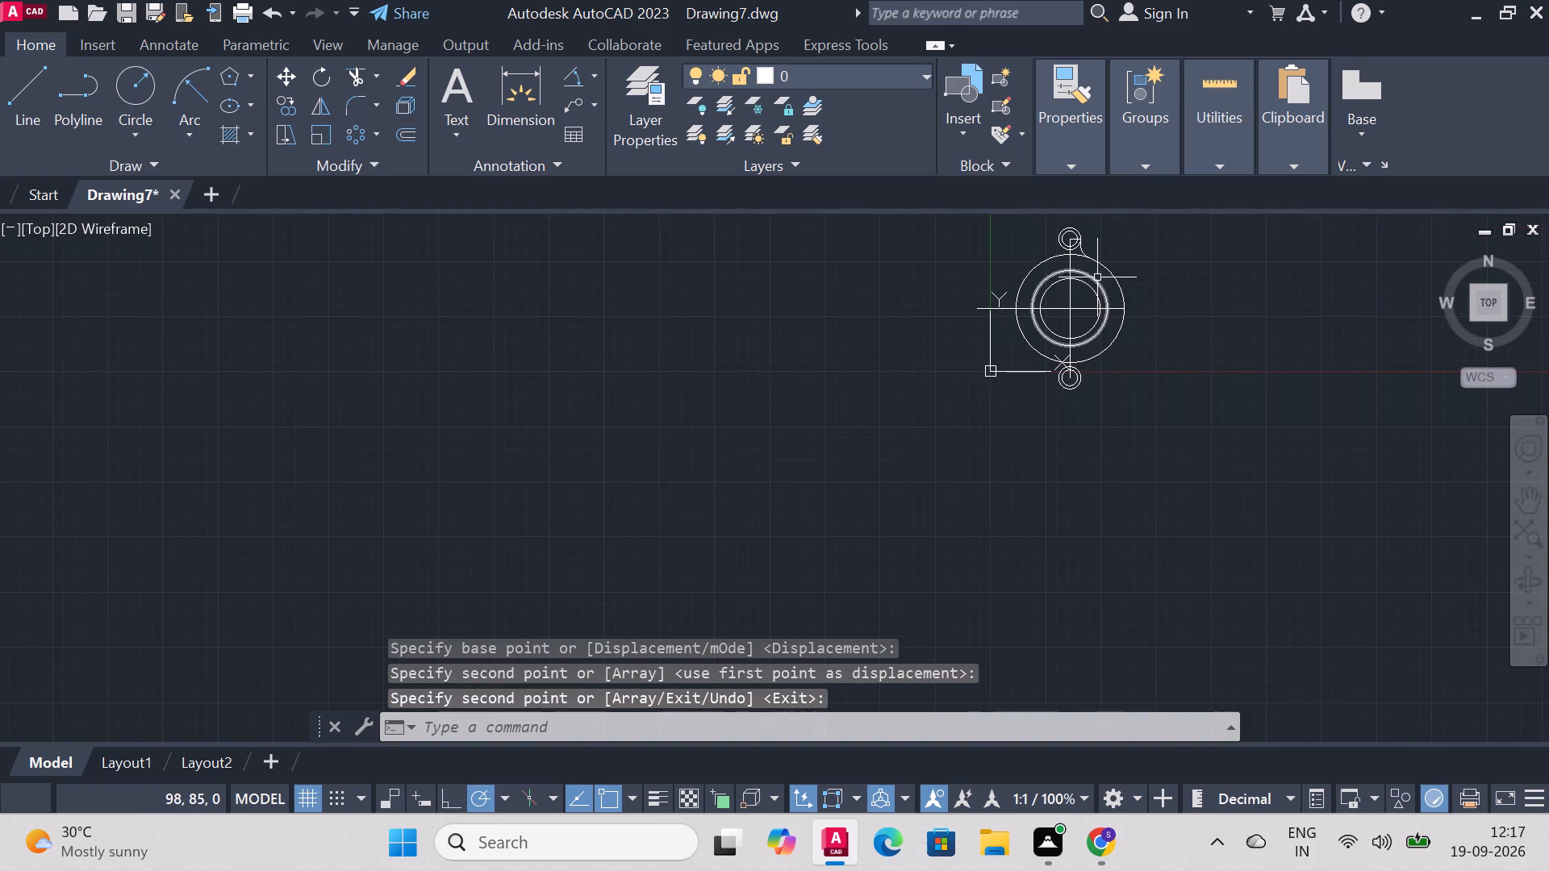
scroll(1098, 264, down, 2)
scroll(1110, 252, up, 4)
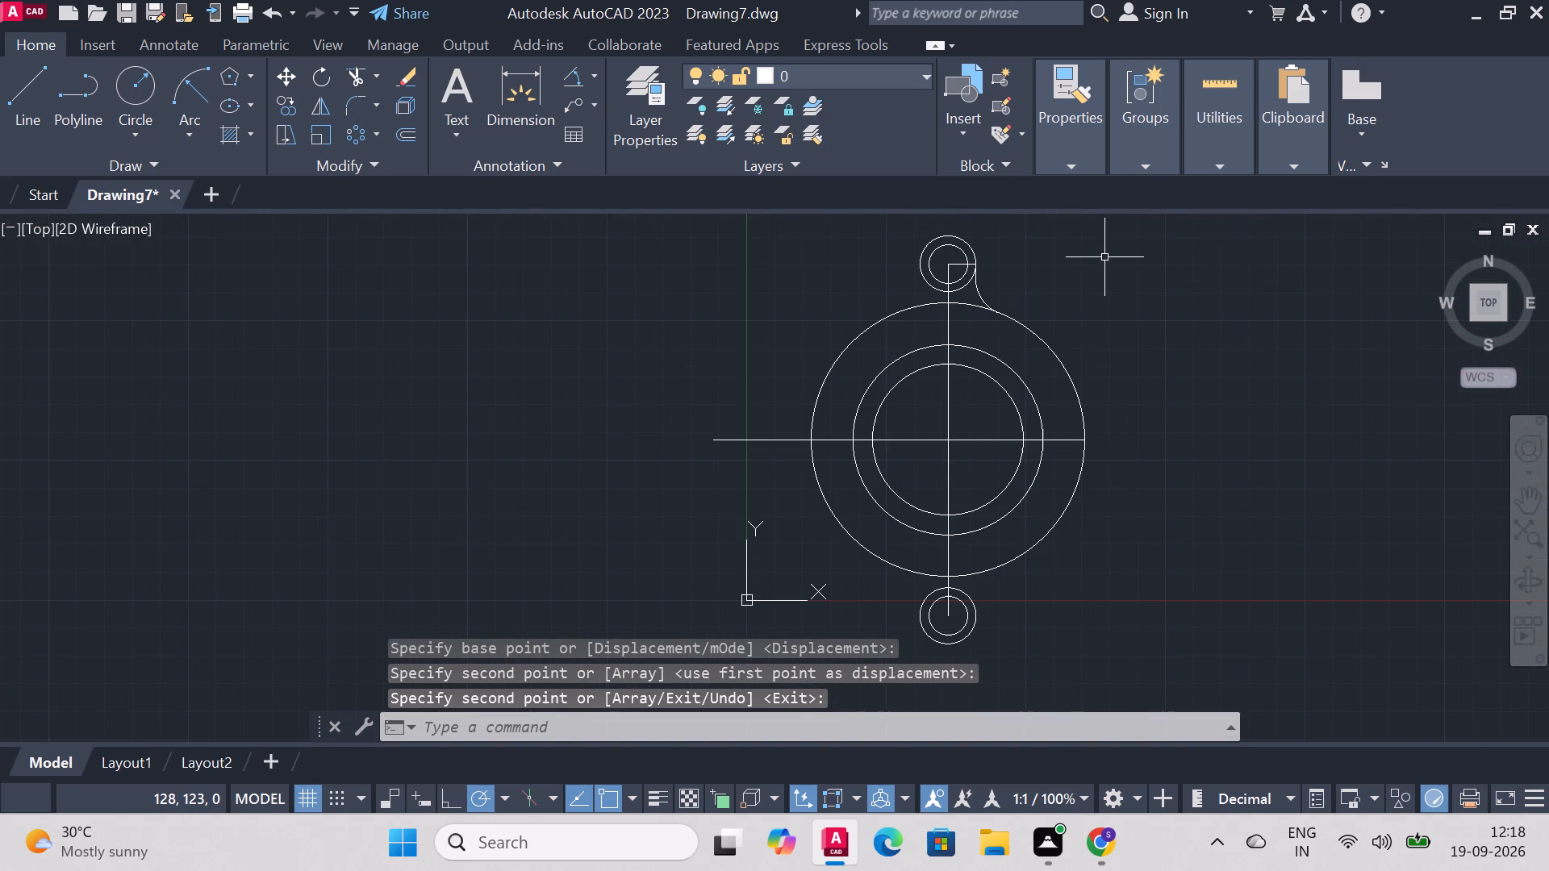
key(l)
key(Return)
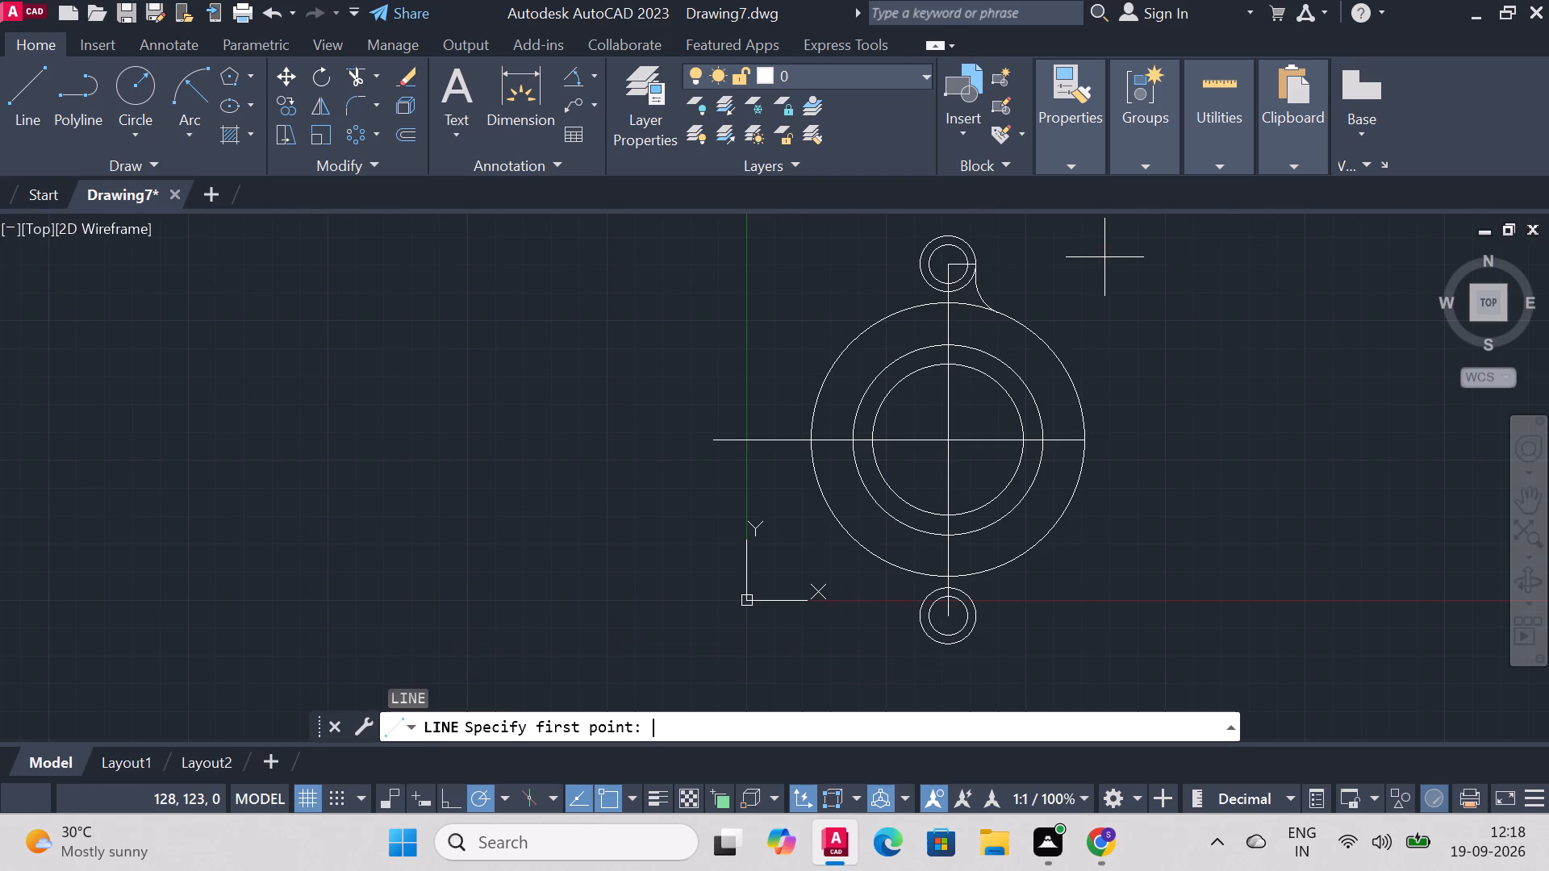
click(943, 620)
click(946, 651)
right_click(946, 649)
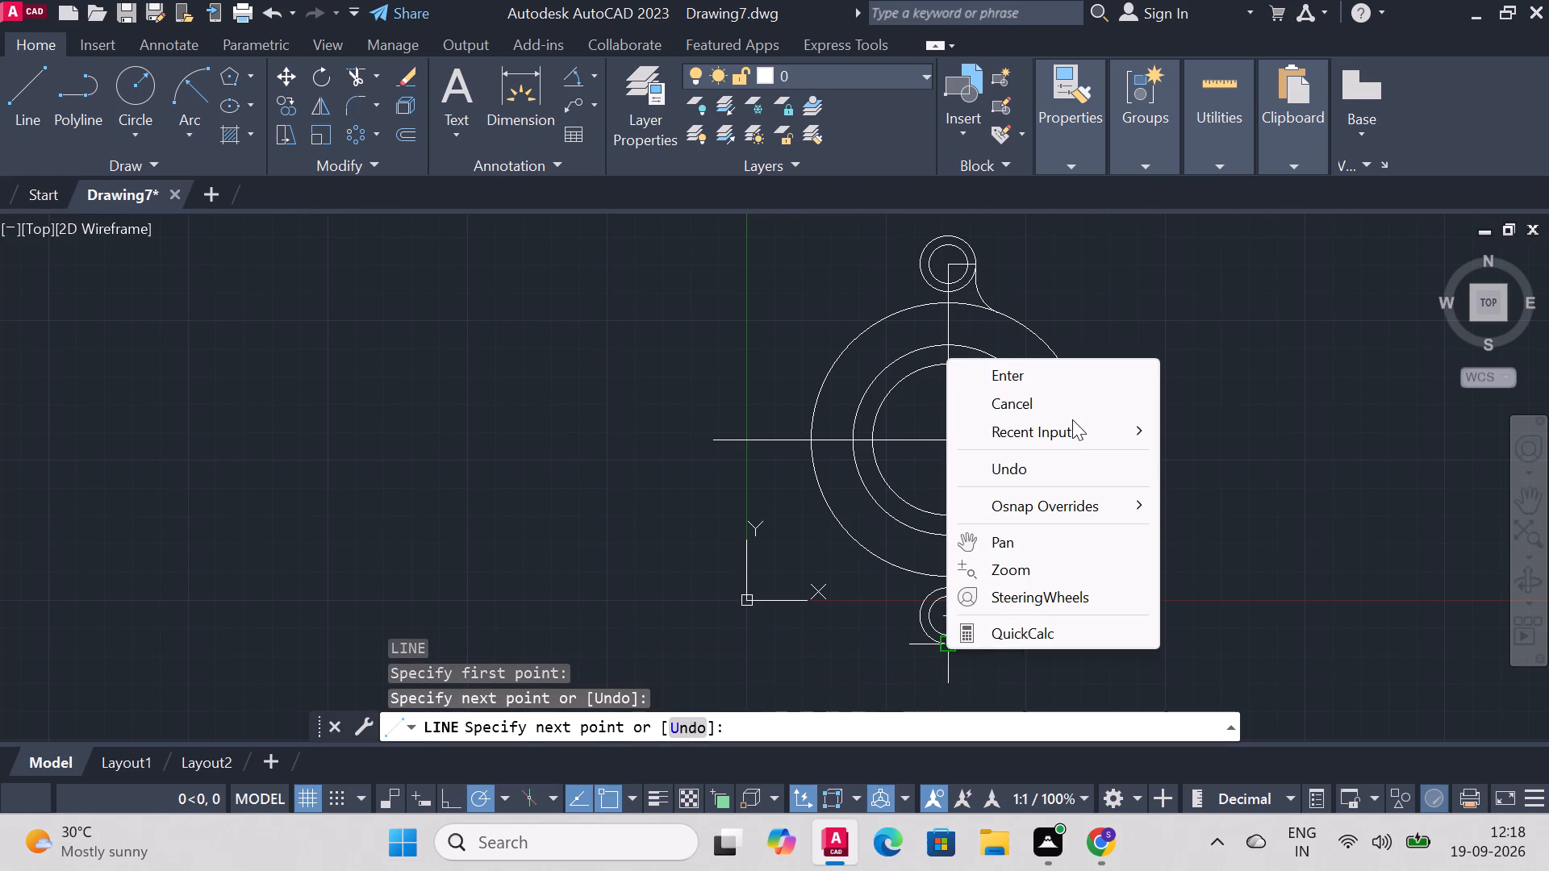
click(1050, 374)
Draw a vertical line from the upper lug circles' centre up to the outer lug circle's top quadrant.
right_click(1197, 265)
click(1285, 277)
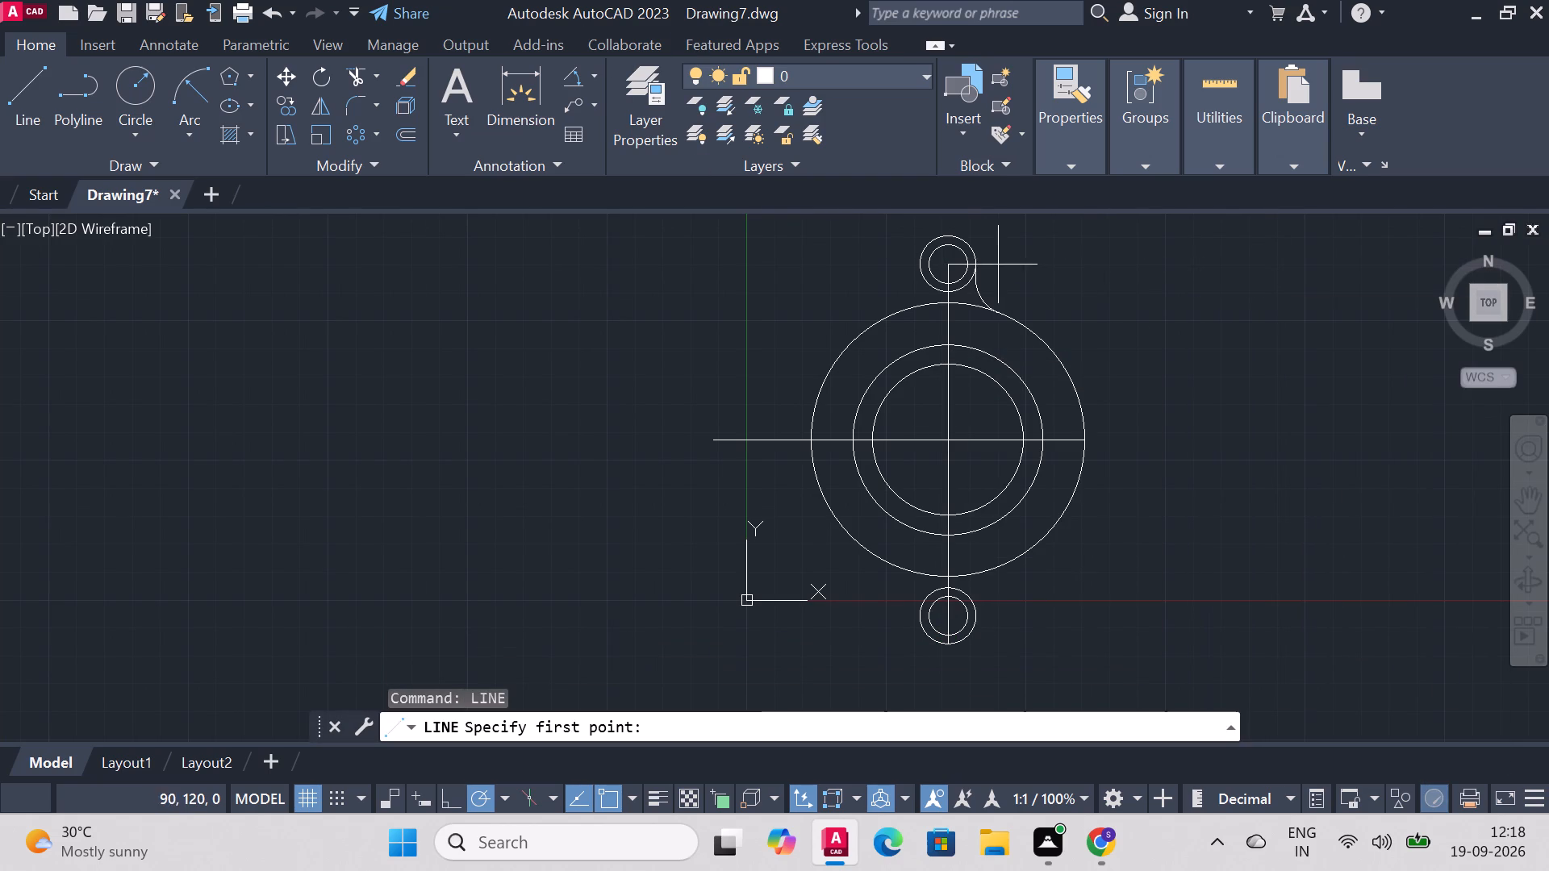
click(943, 267)
scroll(952, 224, up, 2)
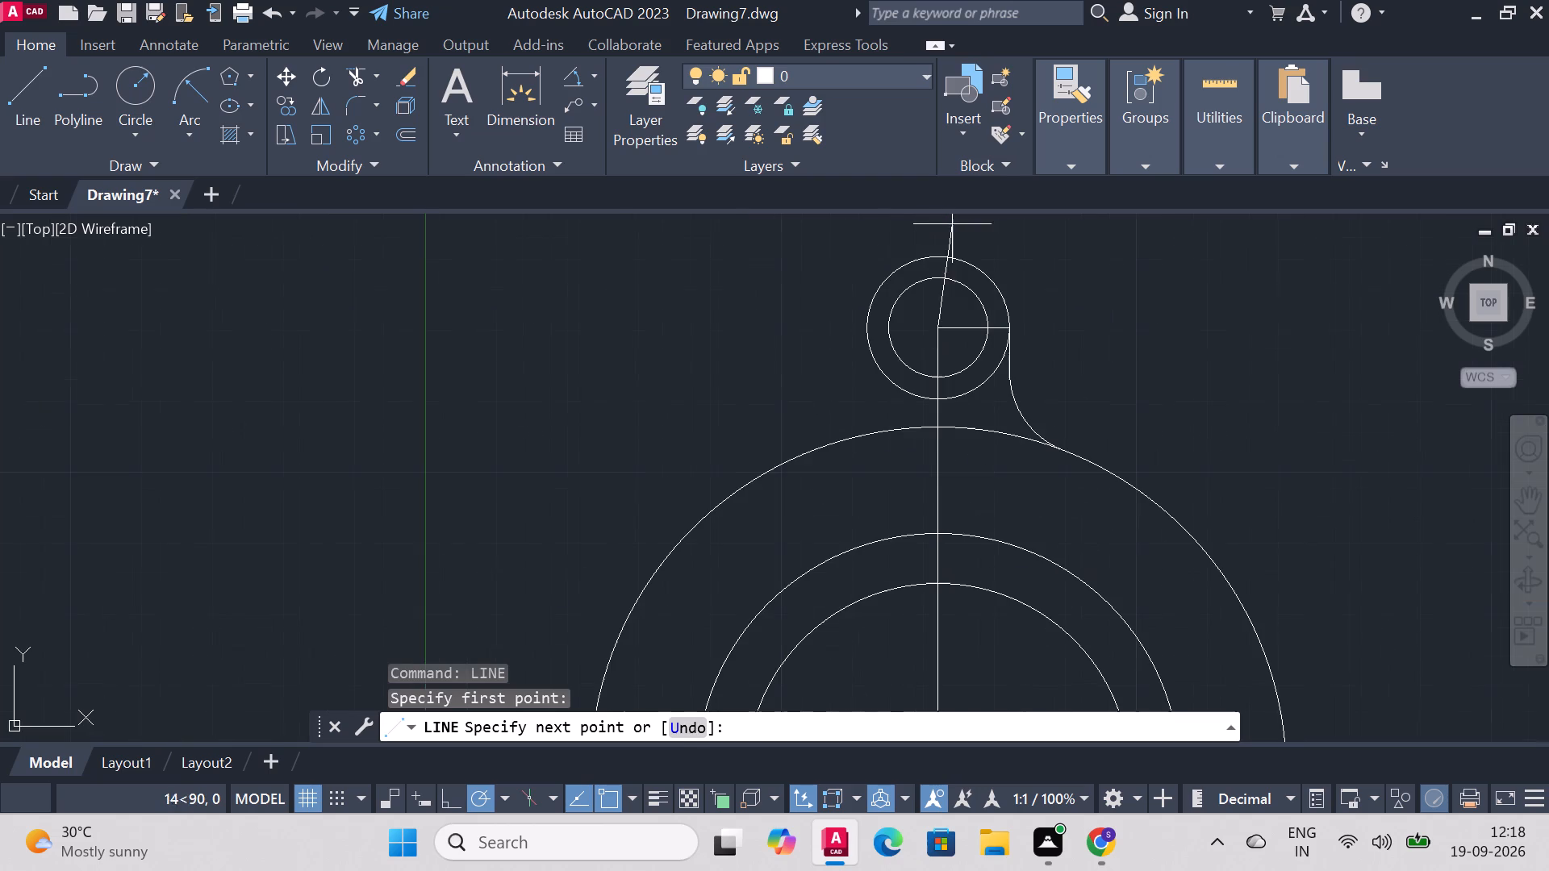
click(944, 255)
right_click(944, 255)
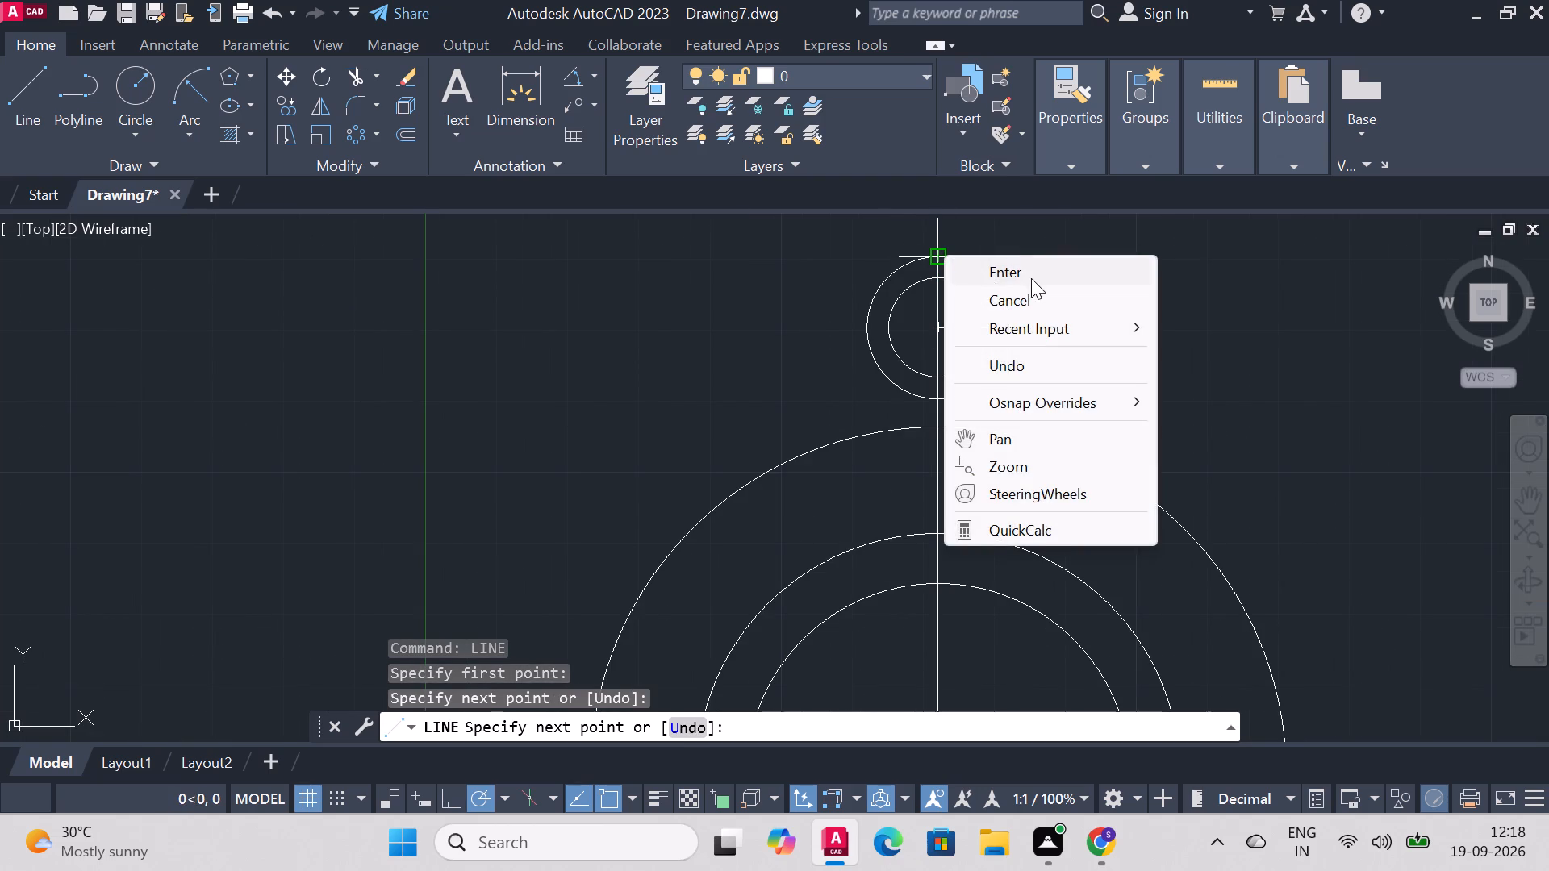
click(1031, 273)
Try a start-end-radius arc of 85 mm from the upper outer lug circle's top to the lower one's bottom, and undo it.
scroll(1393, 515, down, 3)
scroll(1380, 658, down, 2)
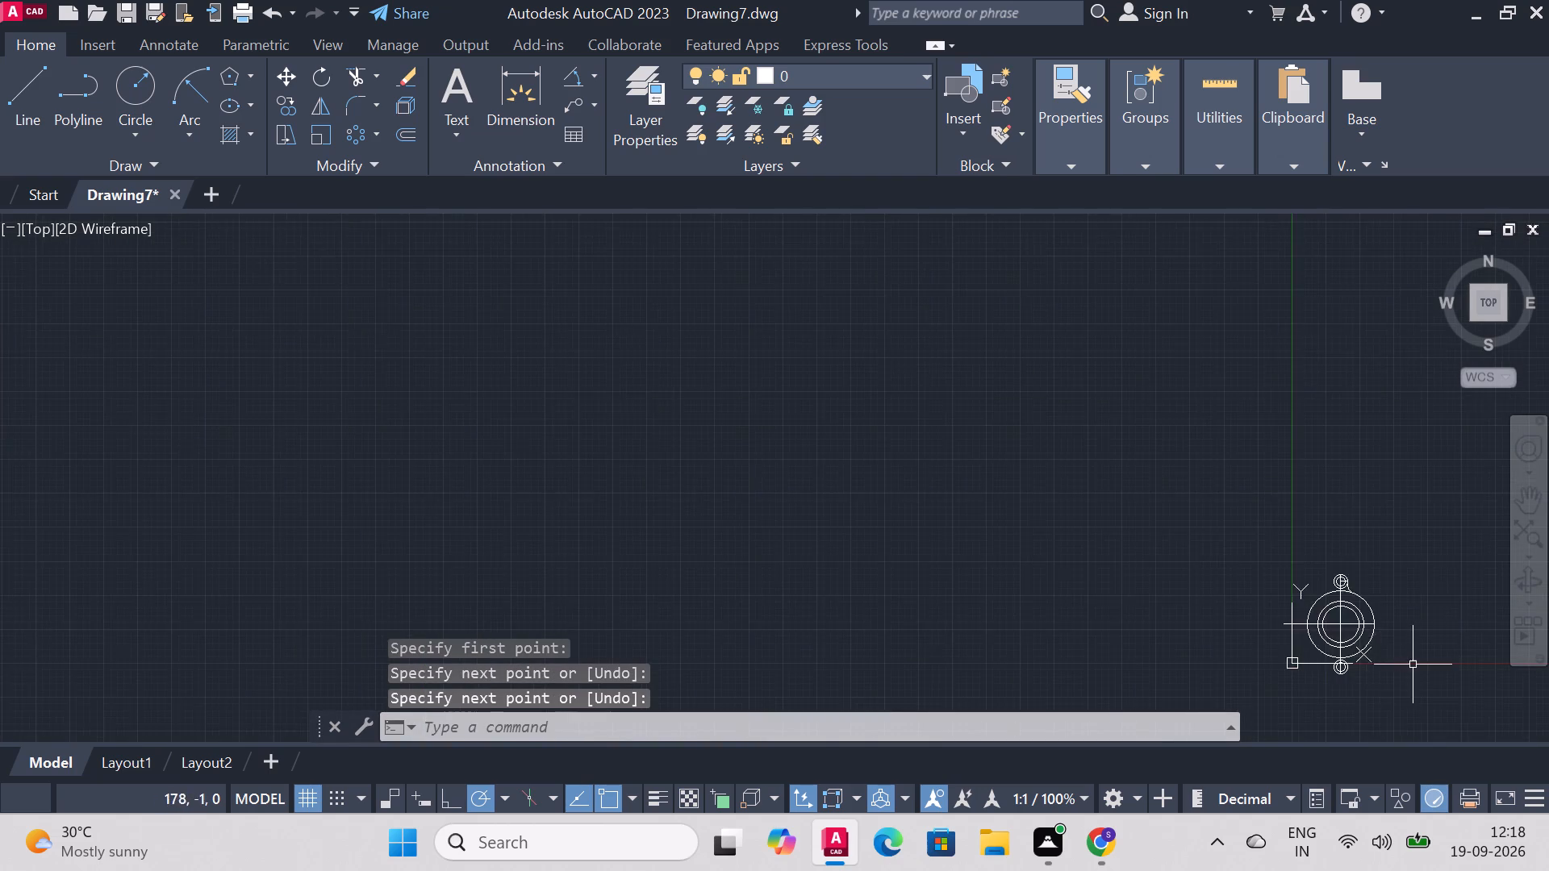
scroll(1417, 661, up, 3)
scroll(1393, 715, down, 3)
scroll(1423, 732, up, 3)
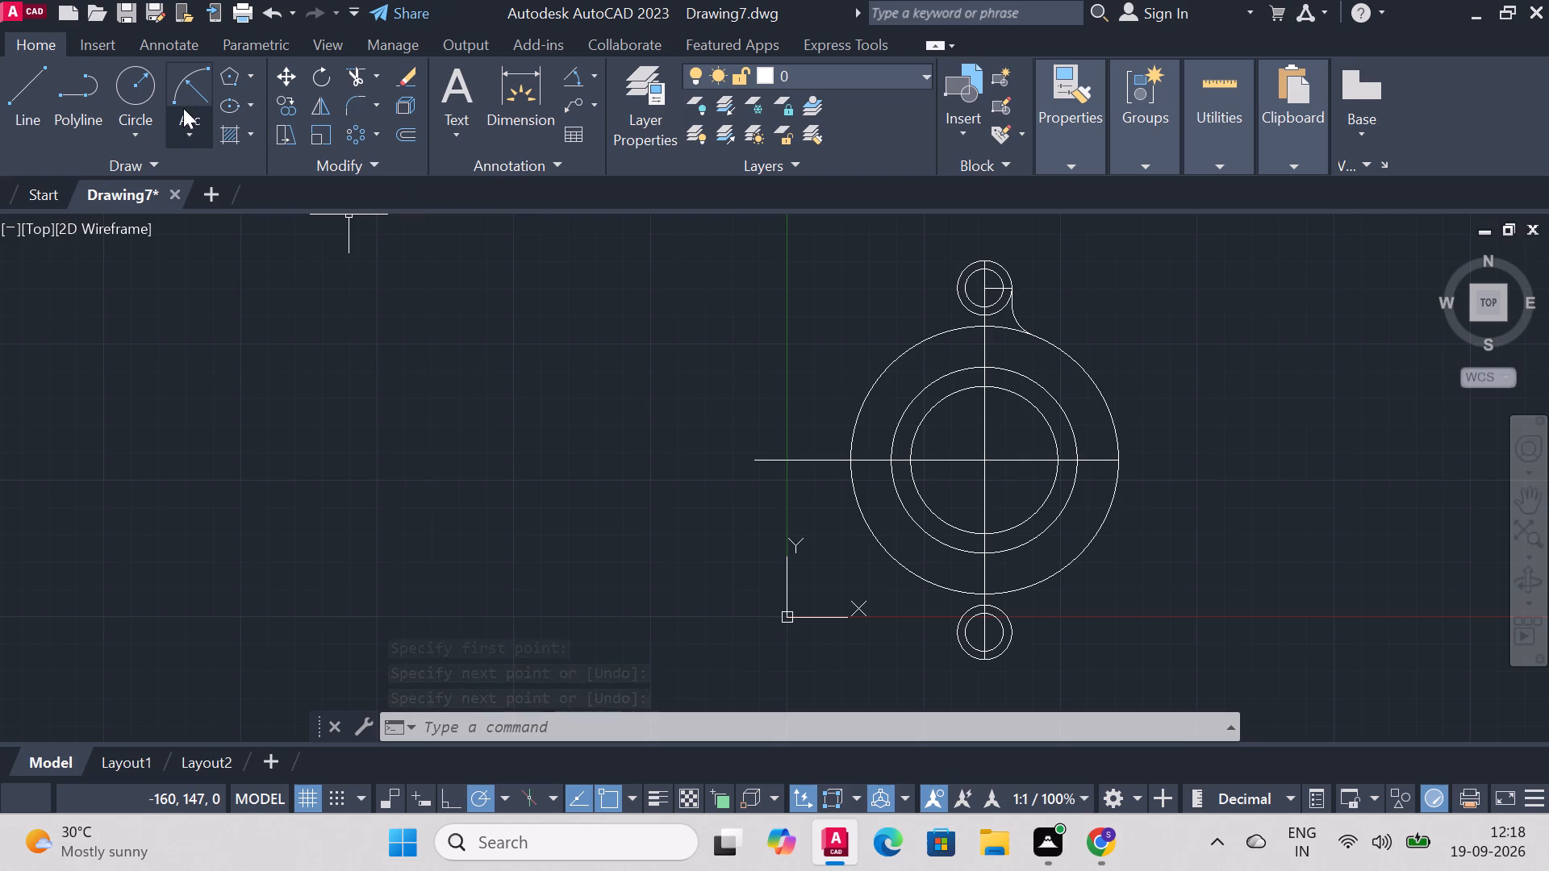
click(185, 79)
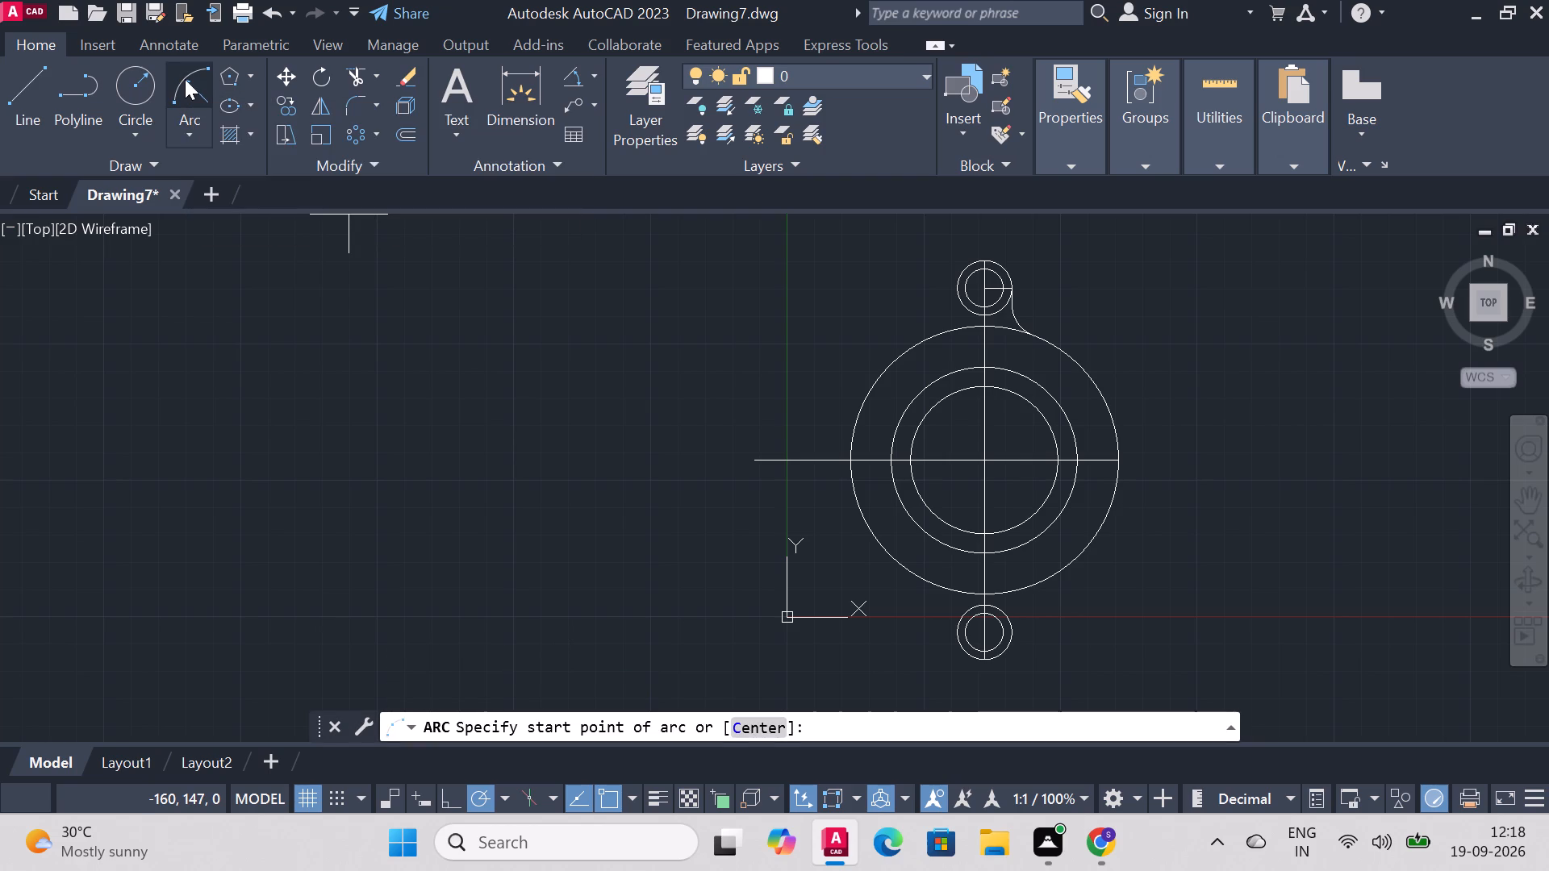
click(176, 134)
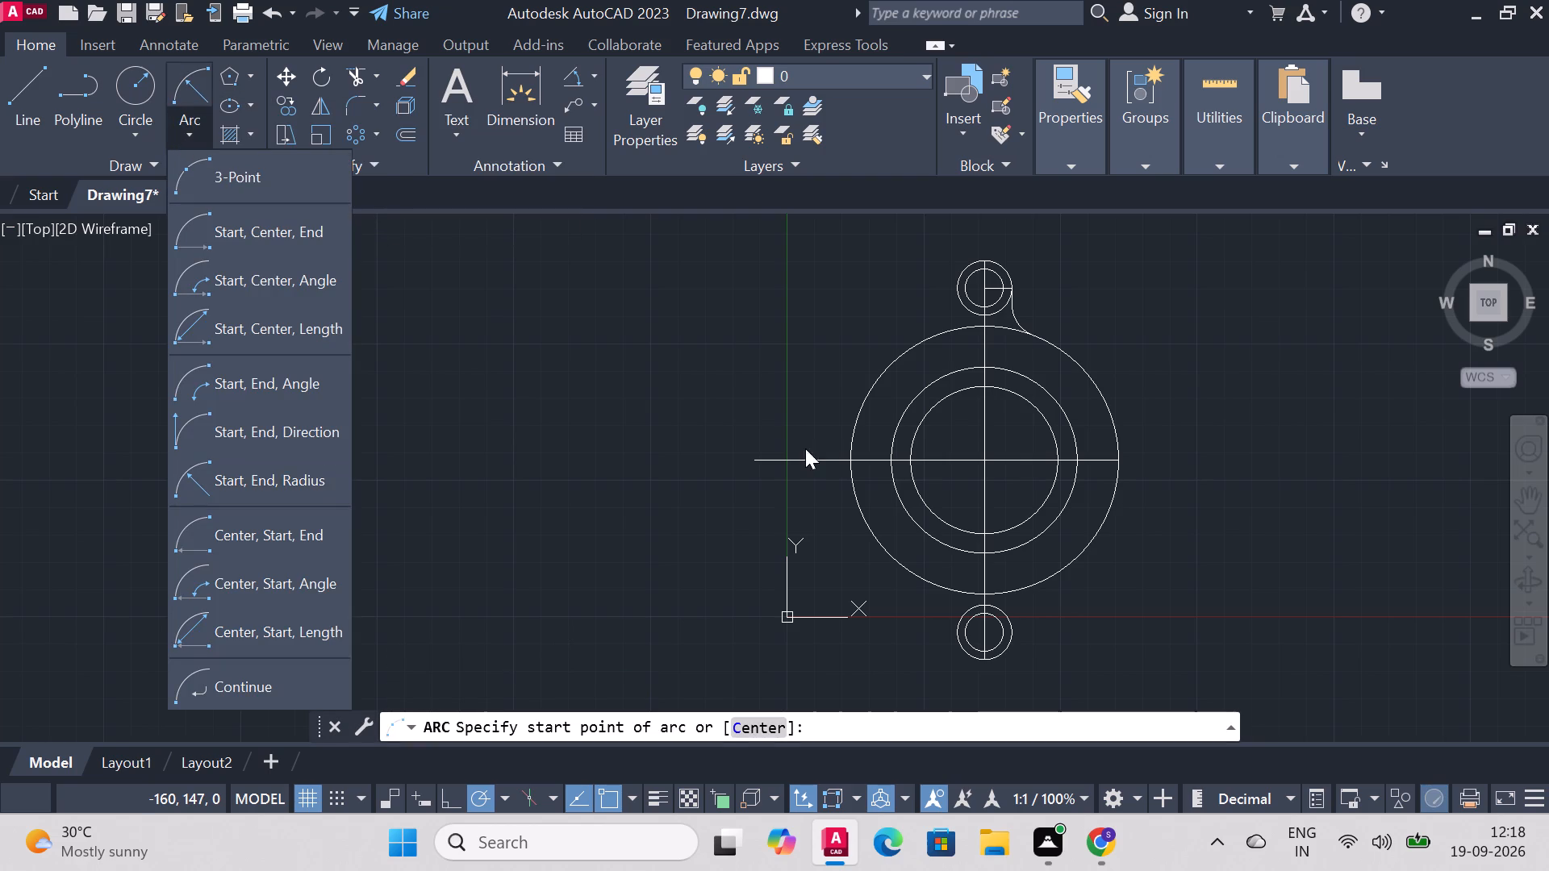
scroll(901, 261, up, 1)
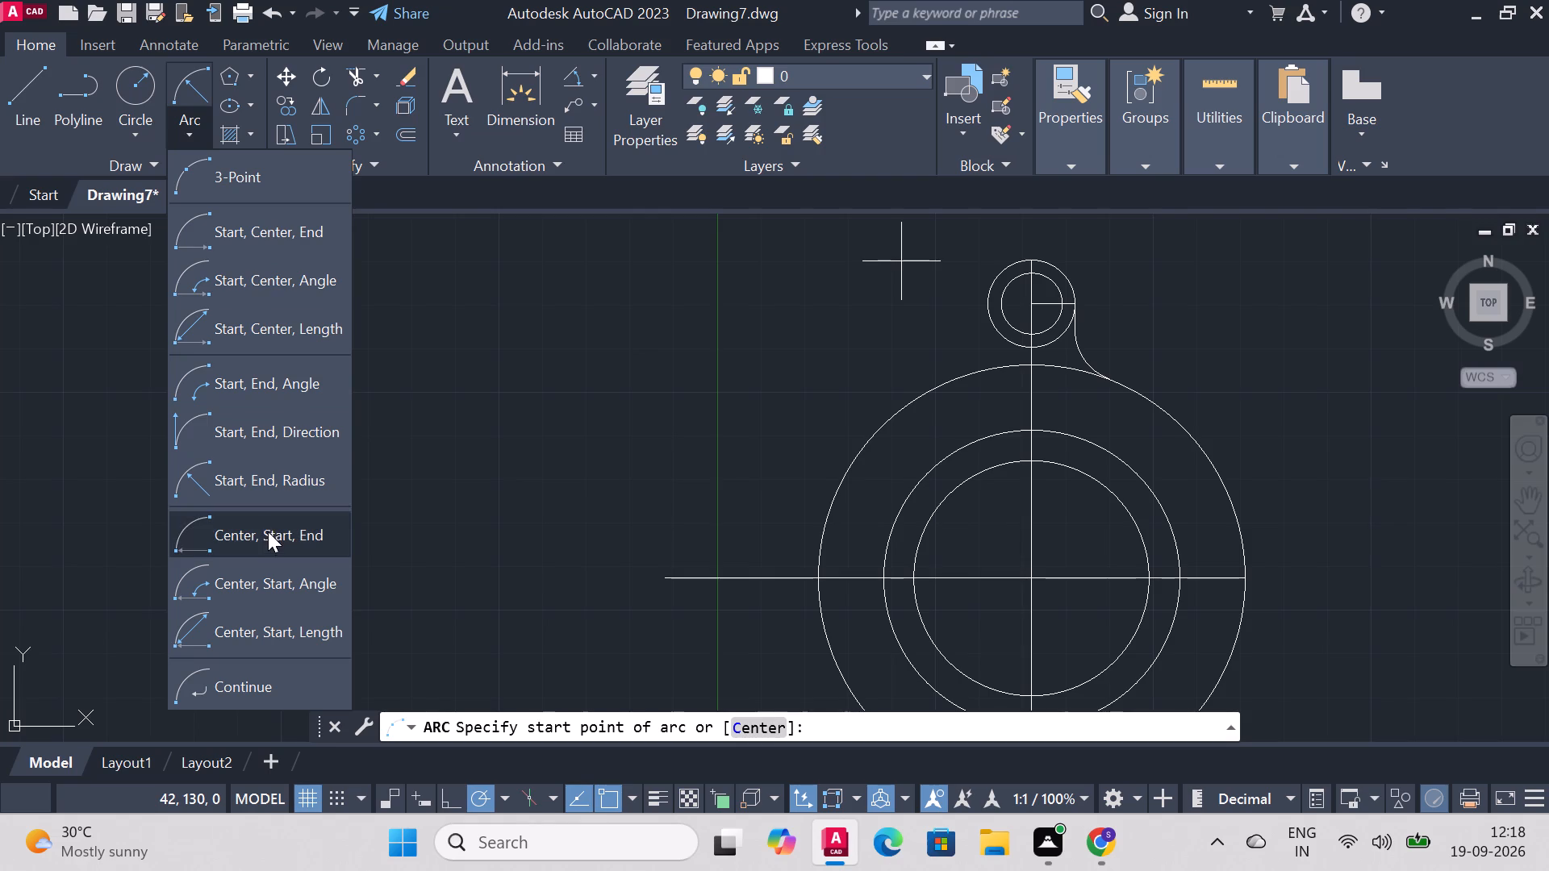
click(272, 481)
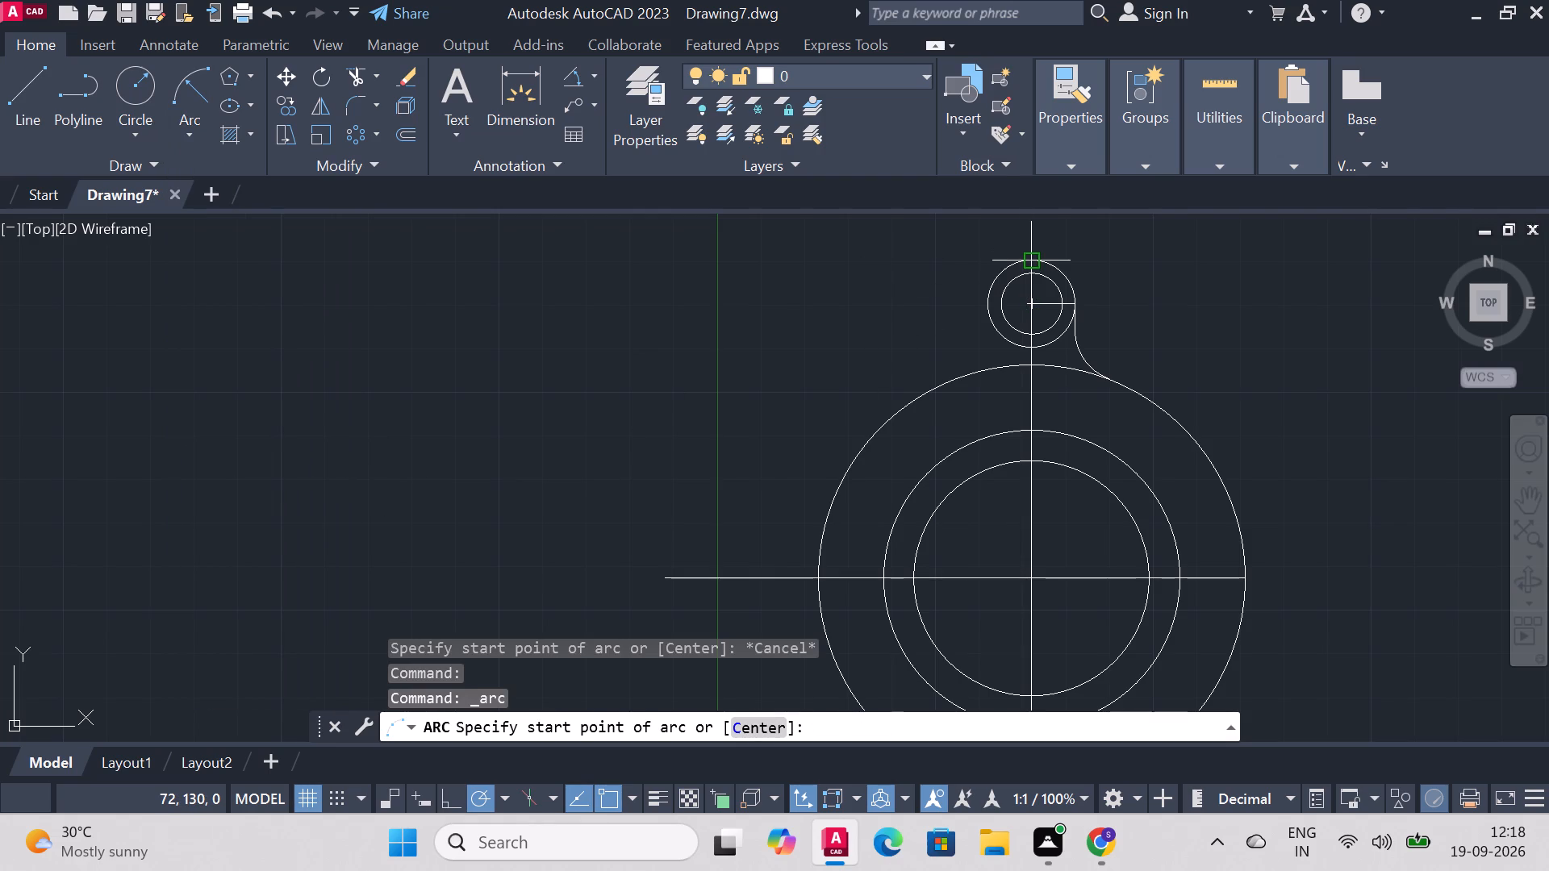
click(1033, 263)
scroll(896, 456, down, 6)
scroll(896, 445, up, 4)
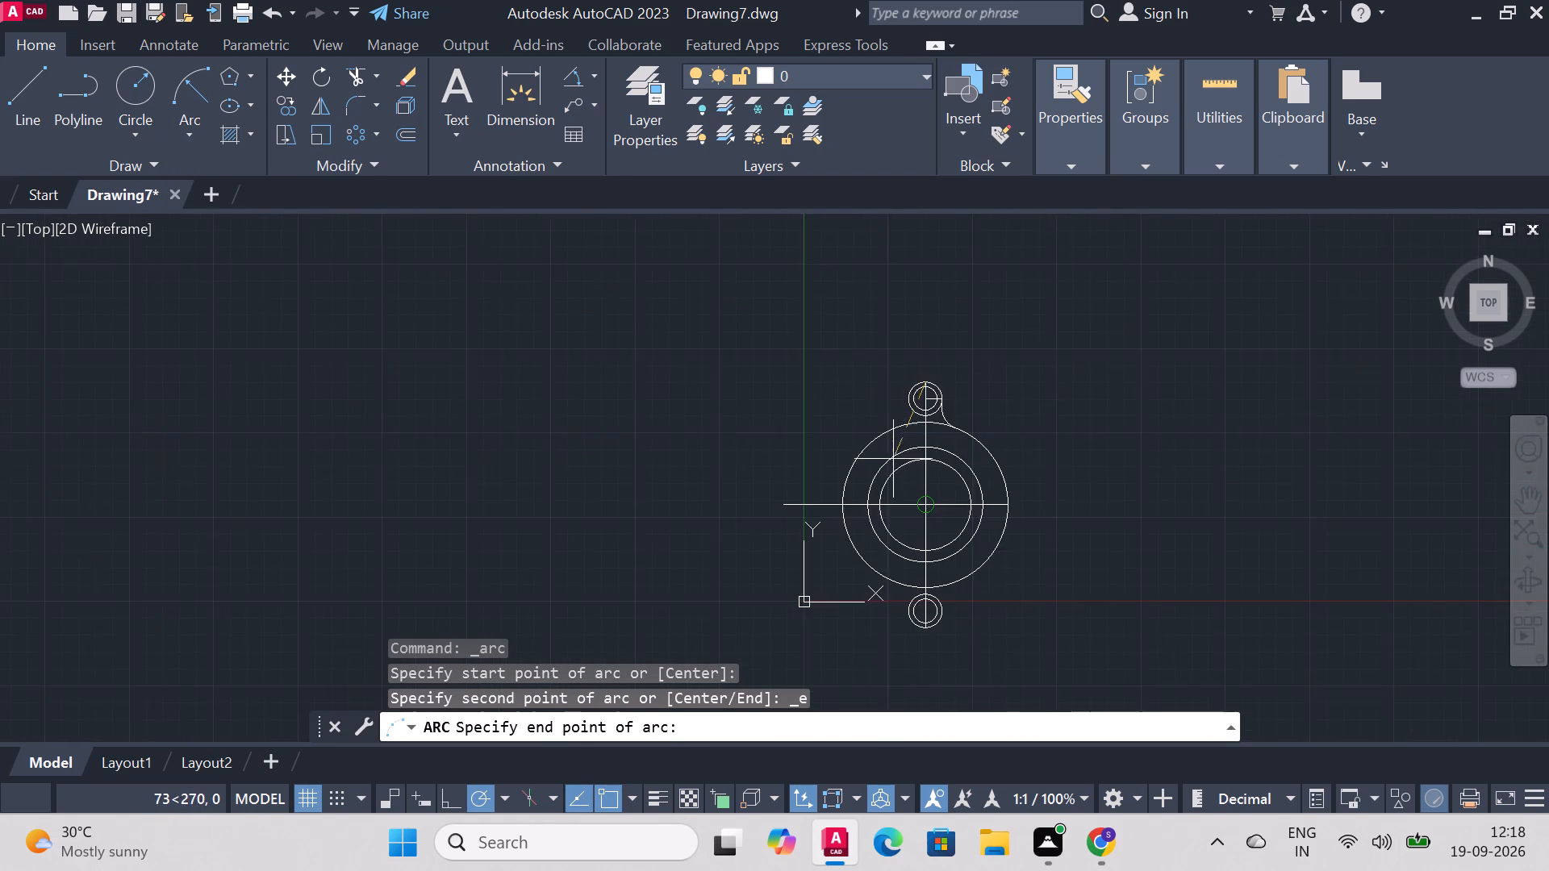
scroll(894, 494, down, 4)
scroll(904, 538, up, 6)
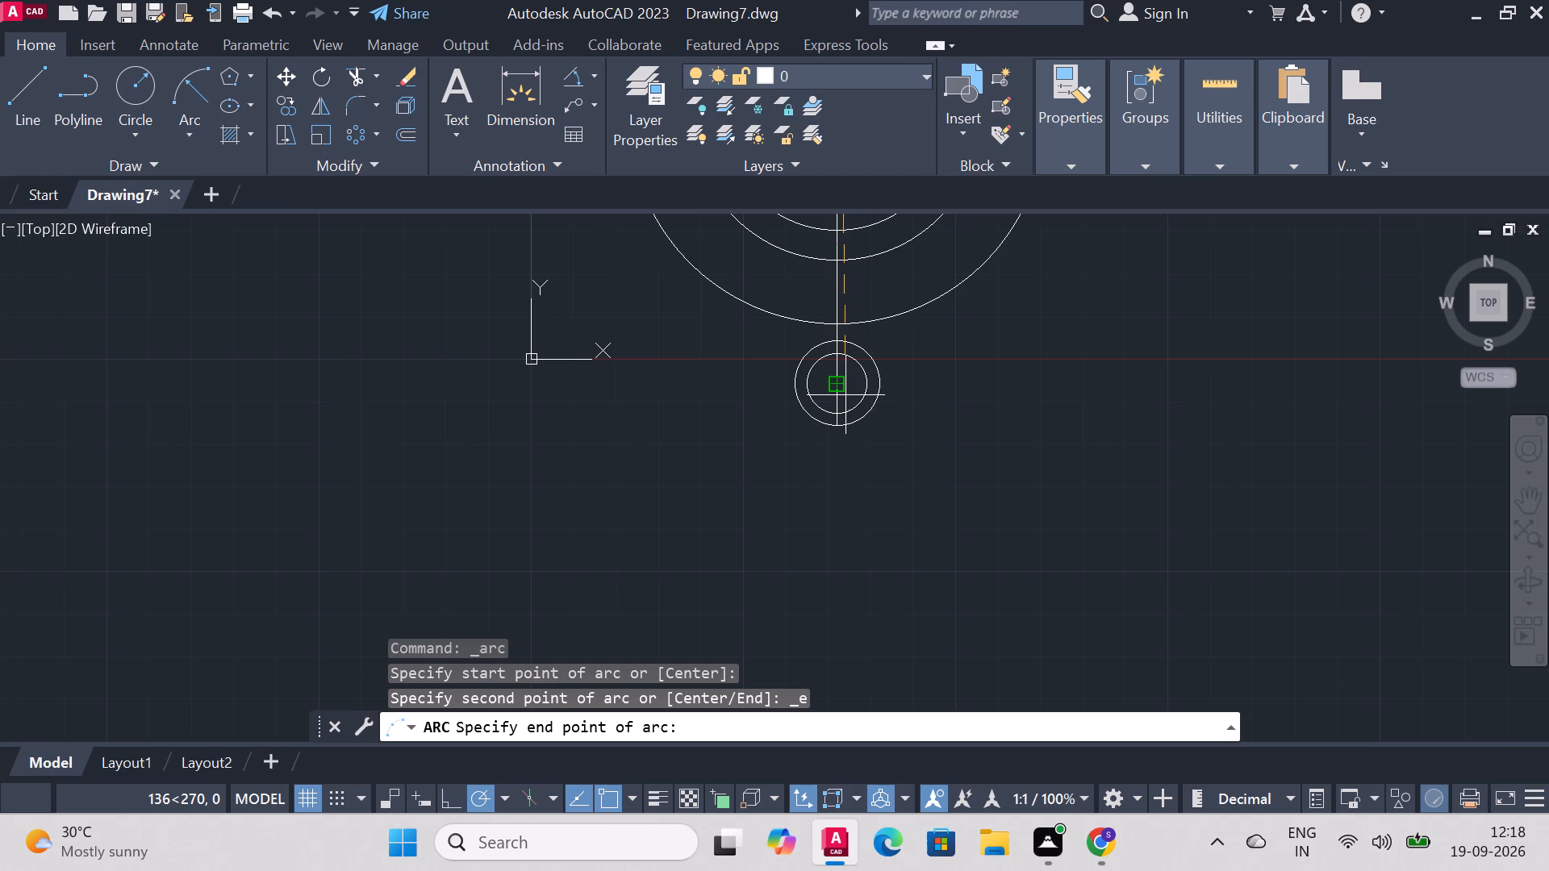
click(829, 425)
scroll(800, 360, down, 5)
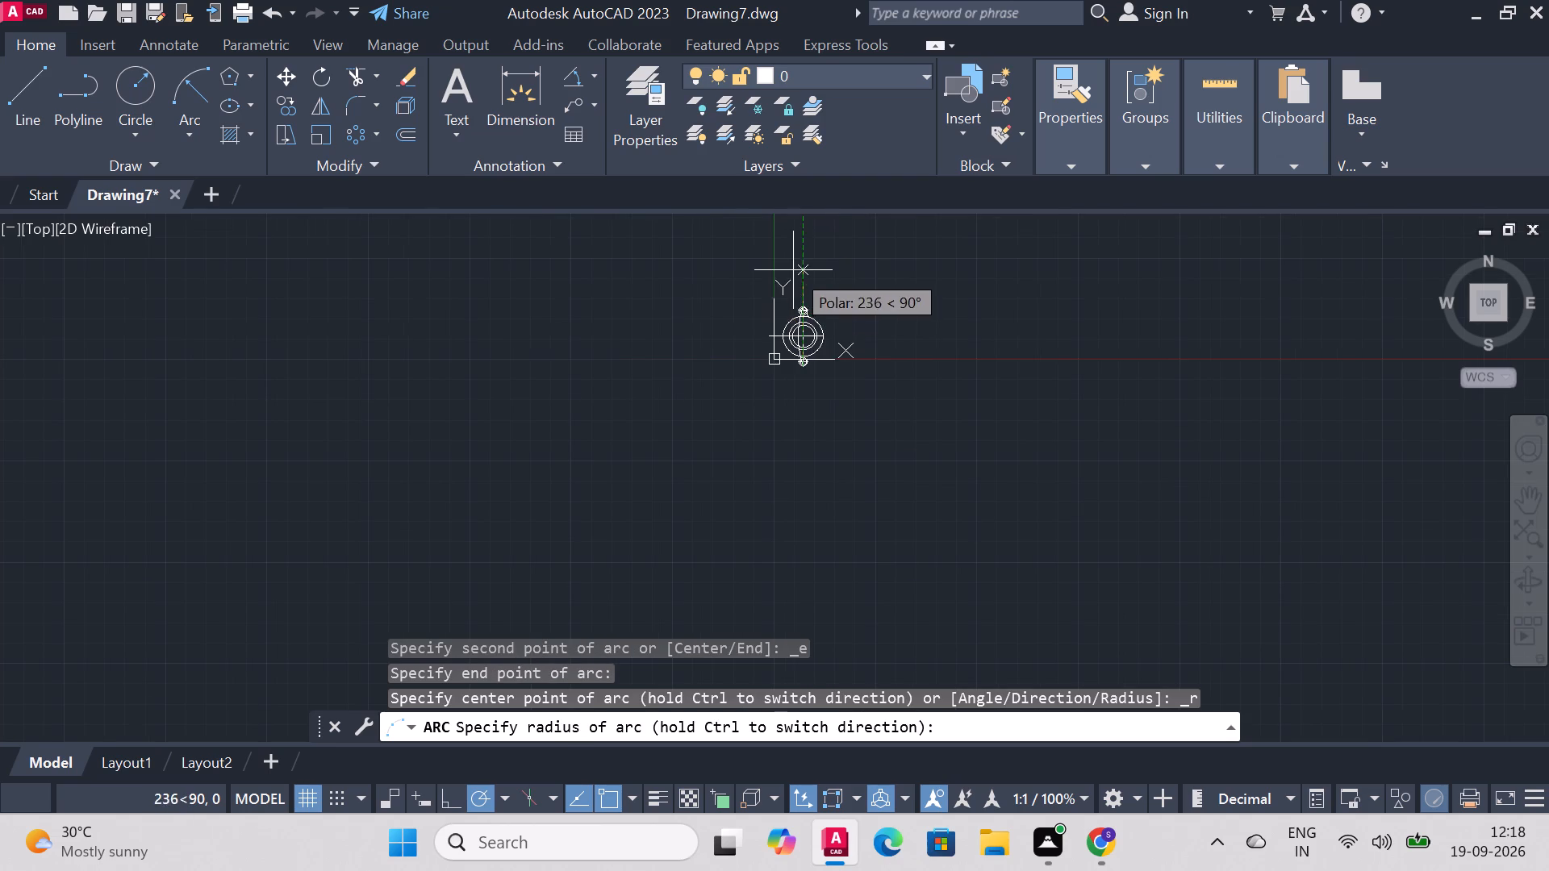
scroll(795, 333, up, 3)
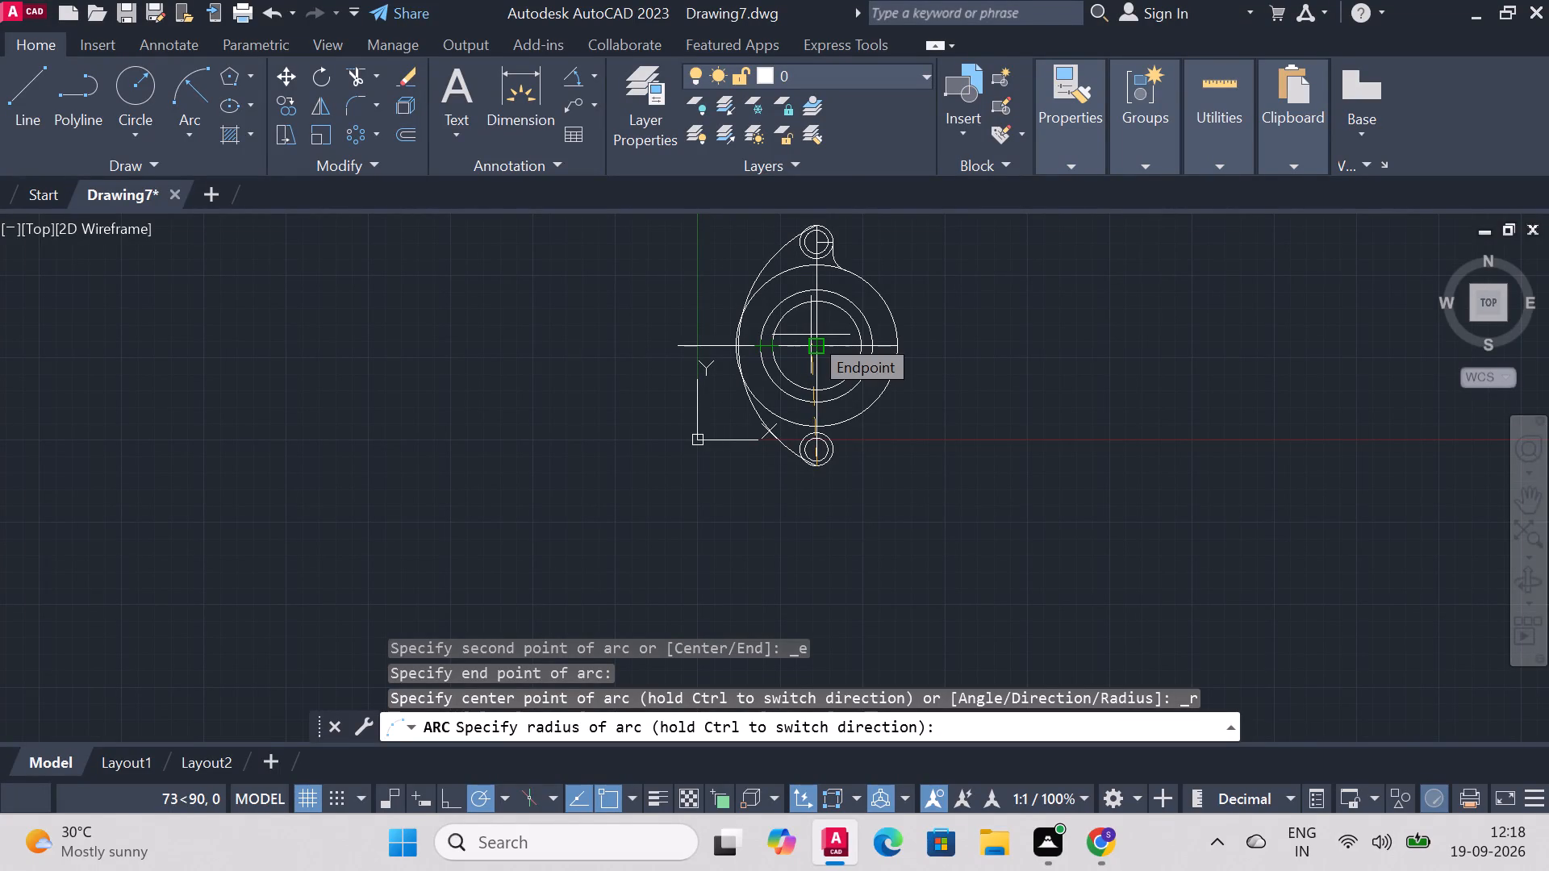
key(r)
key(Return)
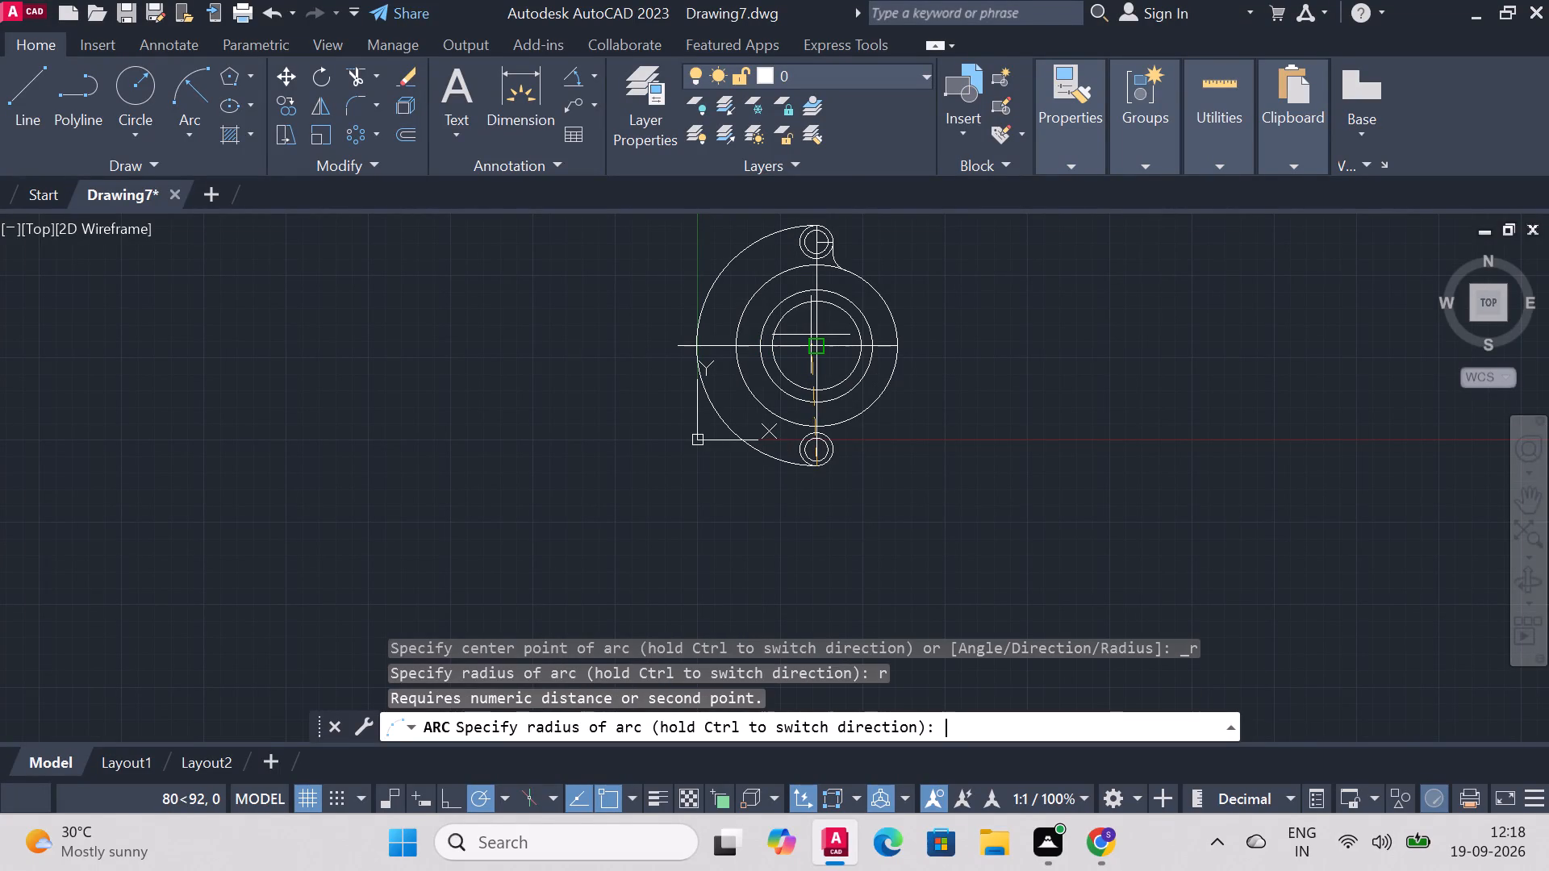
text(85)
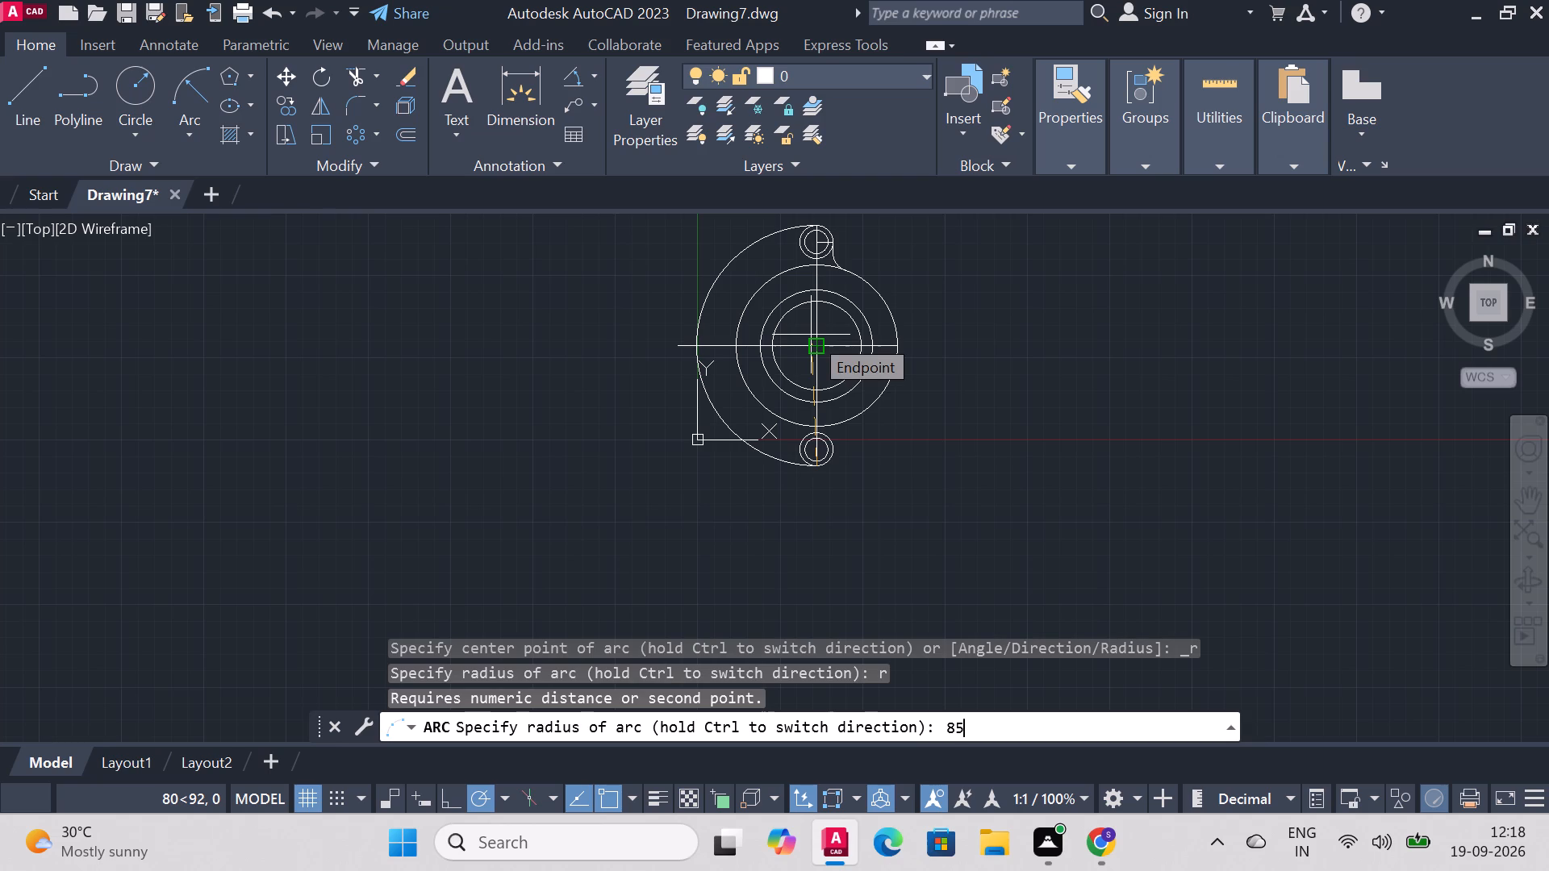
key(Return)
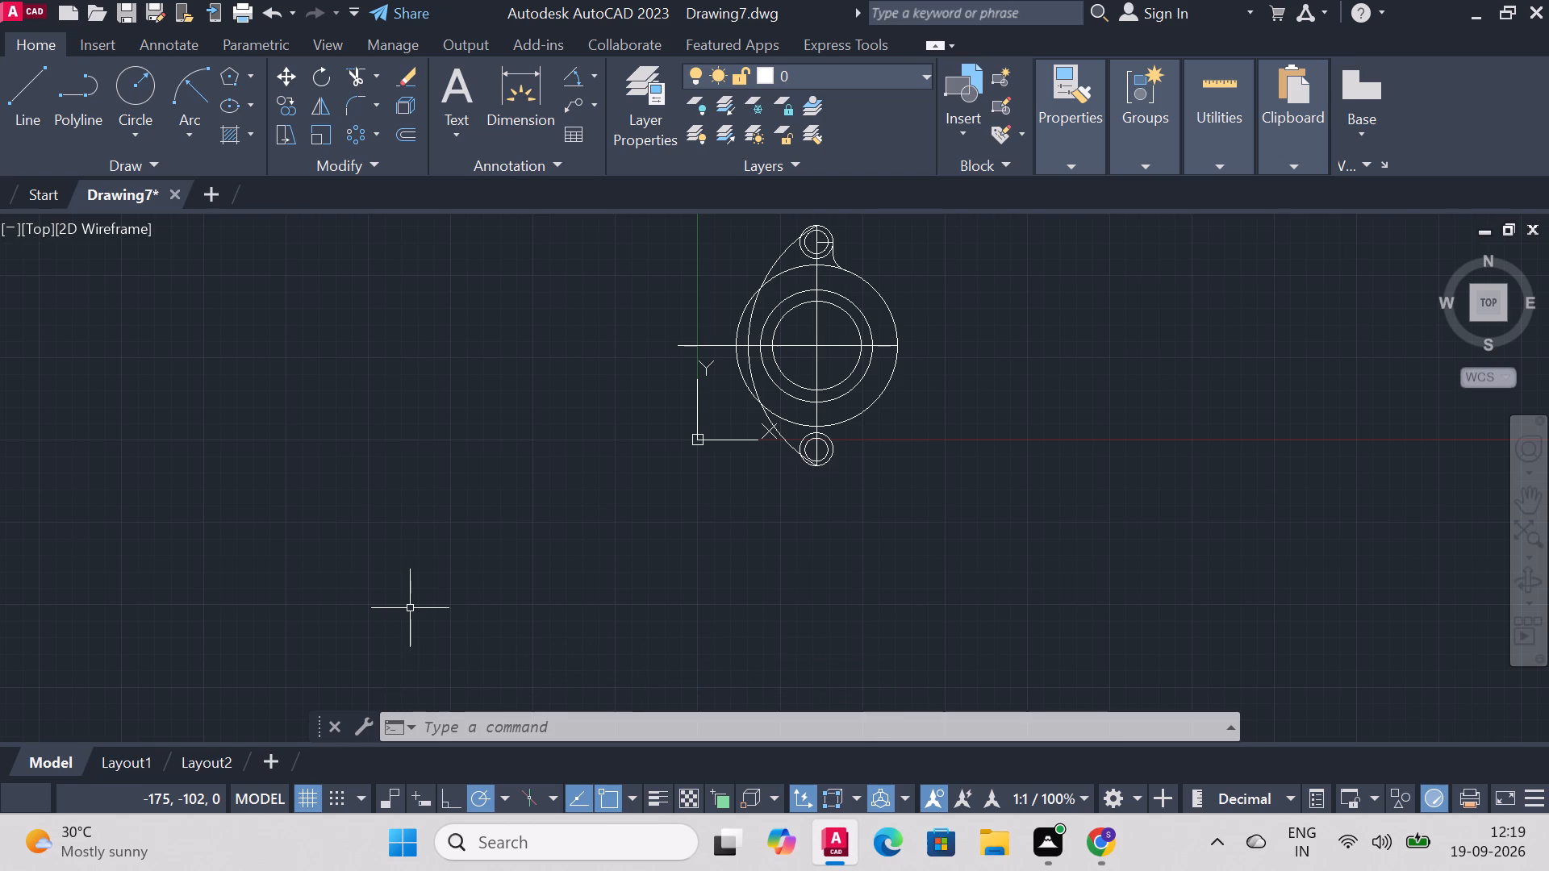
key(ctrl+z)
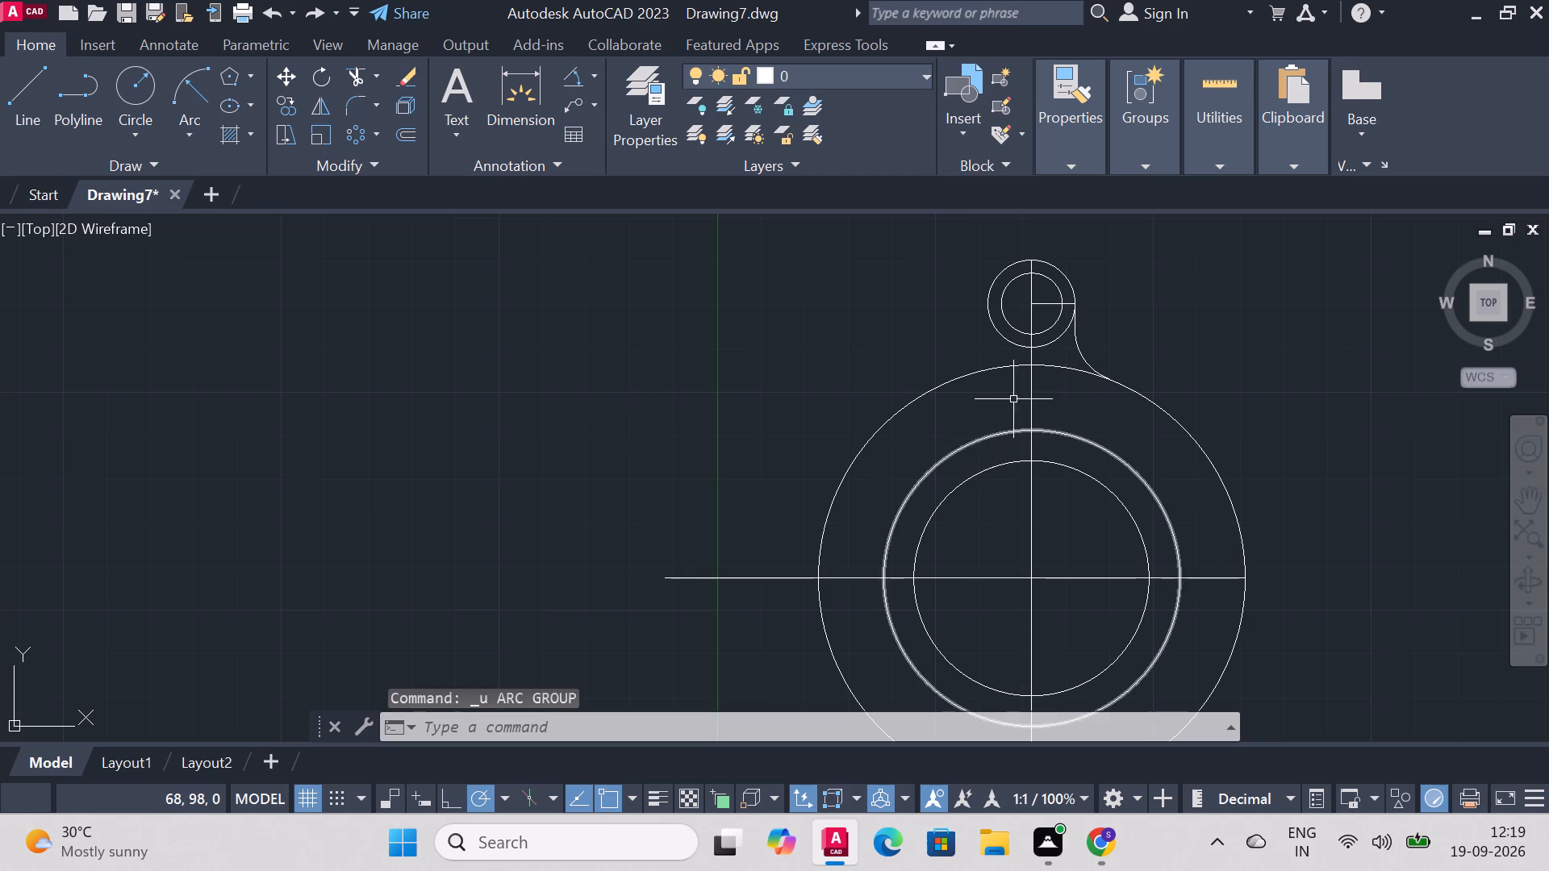
Trim away the upper lug's fillet arc, its outer circle and the short horizontal line from its centre.
scroll(1126, 360, up, 1)
scroll(1112, 347, down, 1)
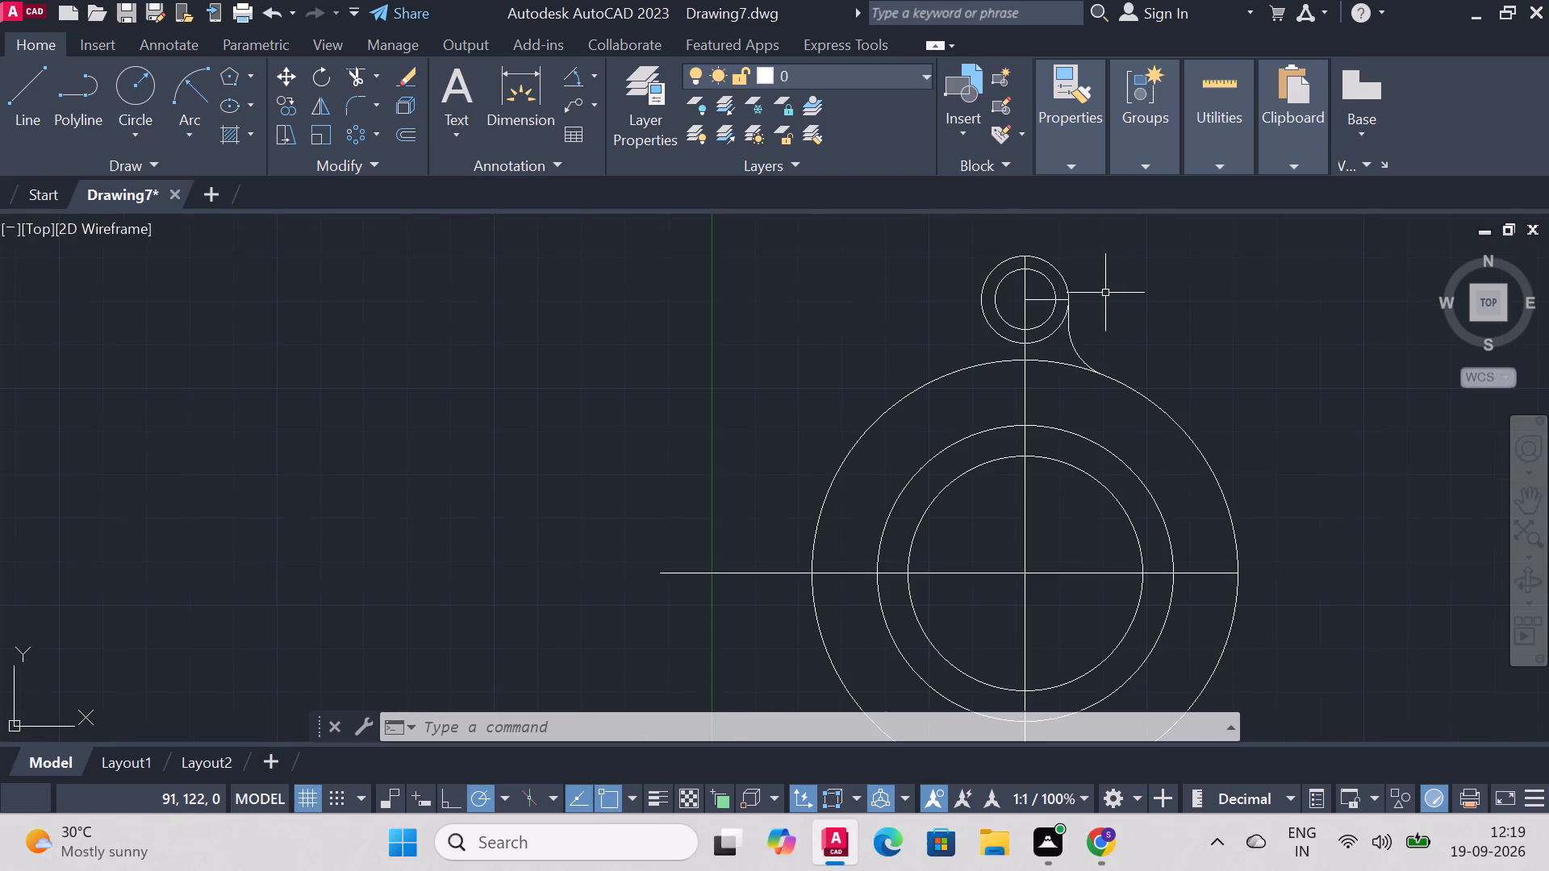
click(361, 77)
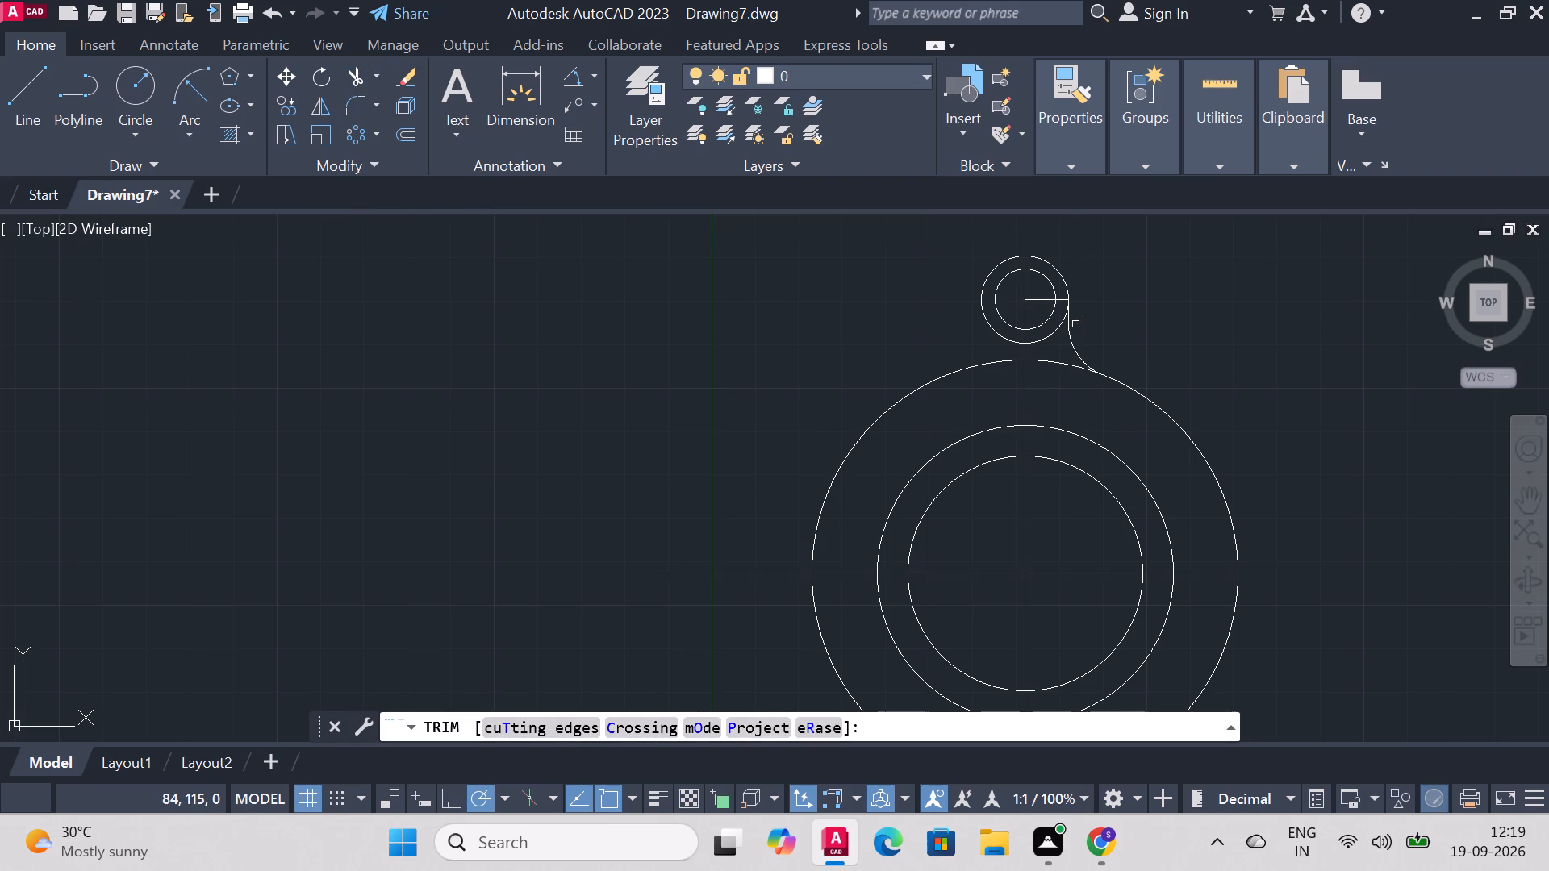
click(1071, 342)
click(1071, 319)
scroll(1061, 256, up, 1)
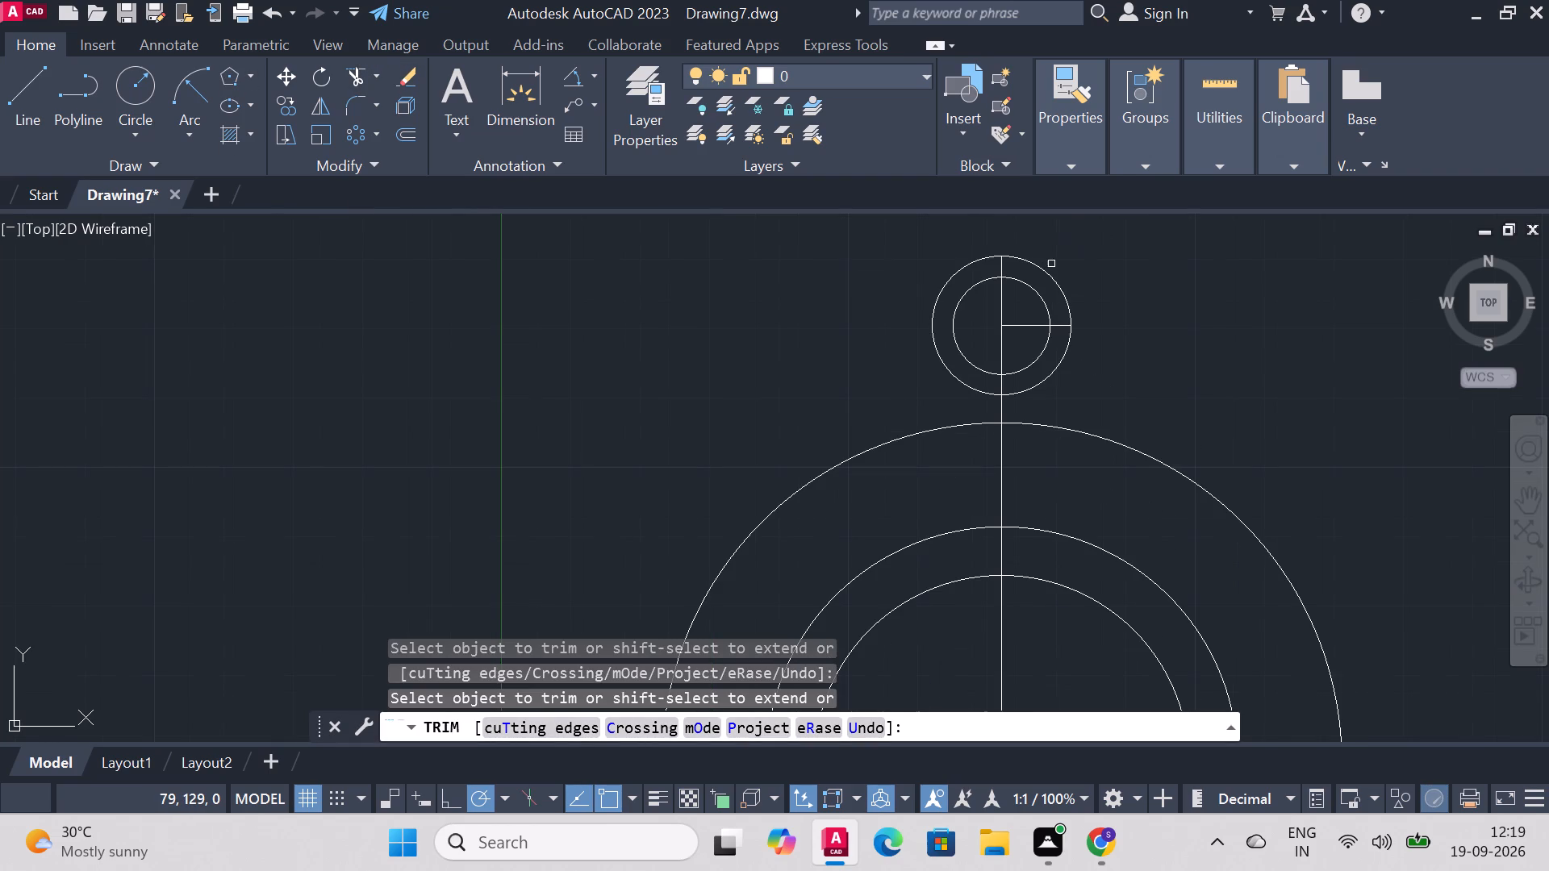
click(1050, 270)
click(1071, 349)
click(965, 387)
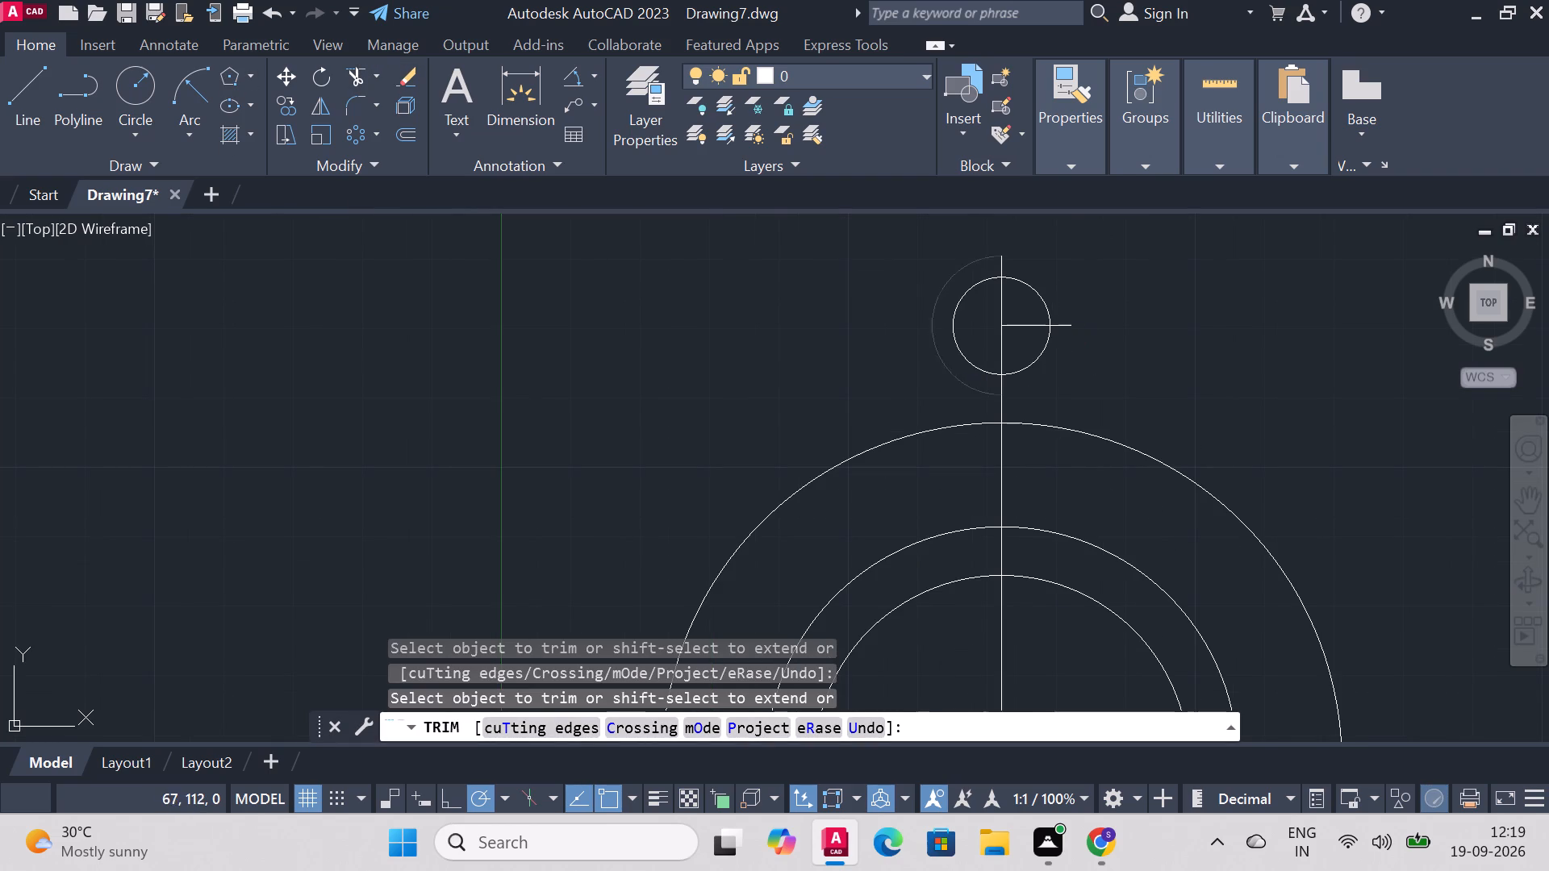
click(1039, 327)
click(1066, 323)
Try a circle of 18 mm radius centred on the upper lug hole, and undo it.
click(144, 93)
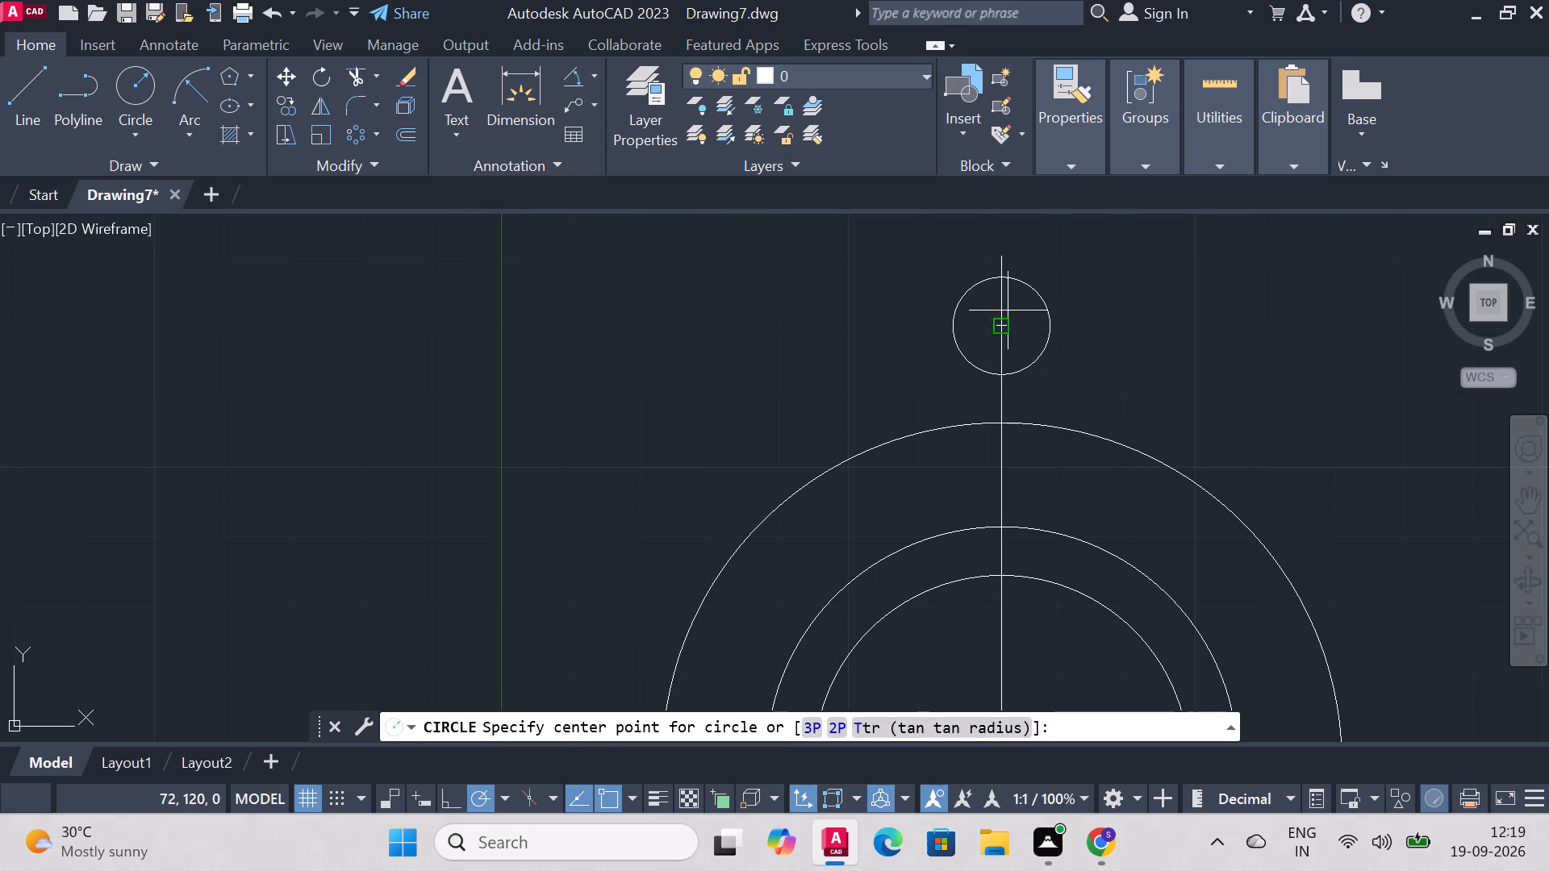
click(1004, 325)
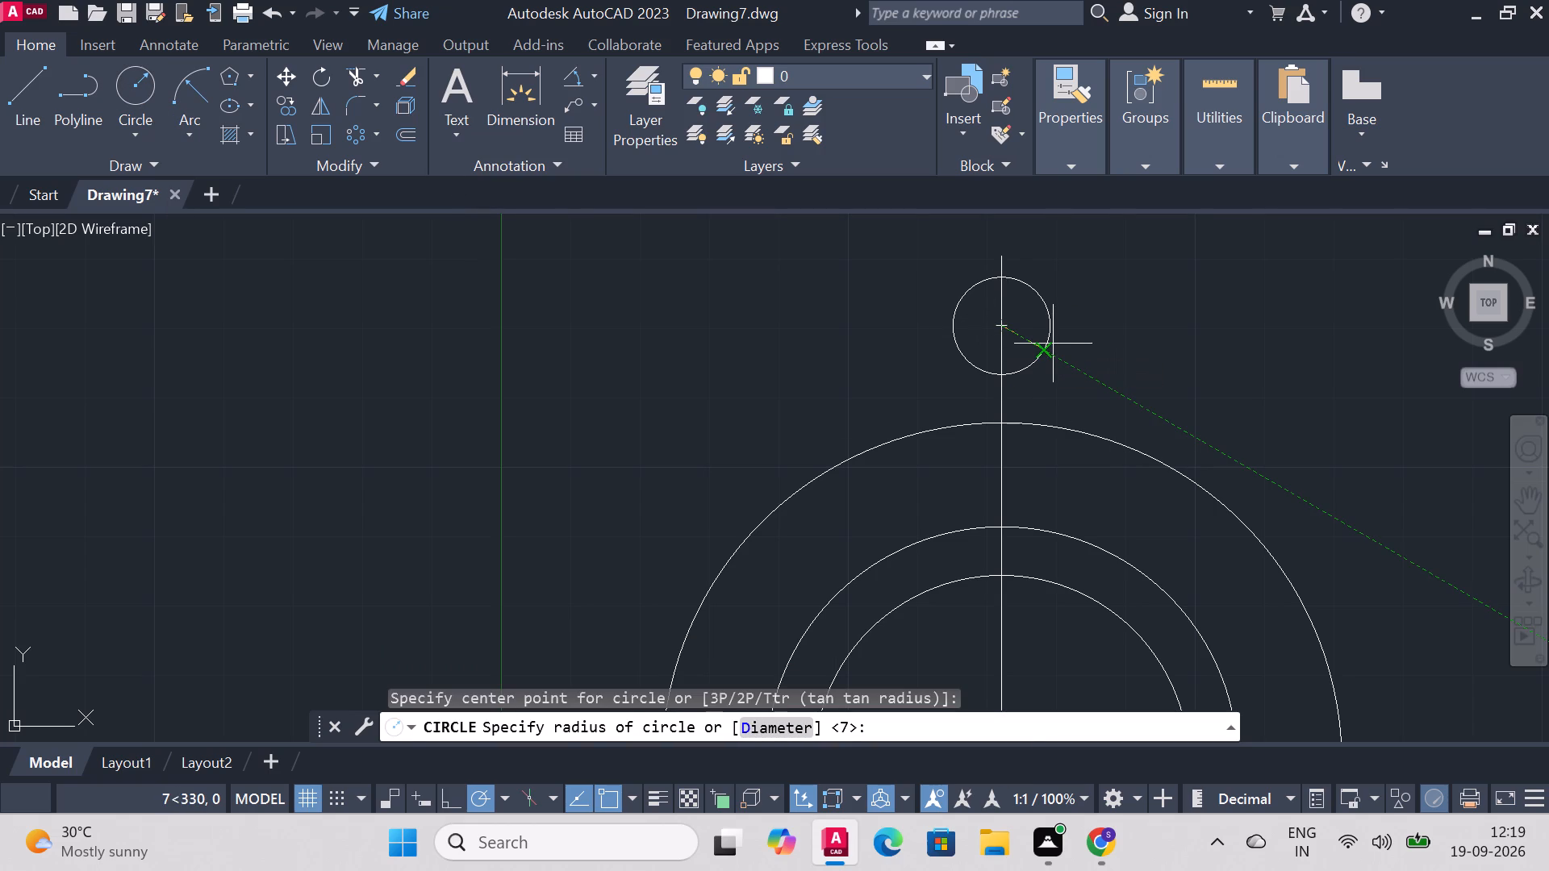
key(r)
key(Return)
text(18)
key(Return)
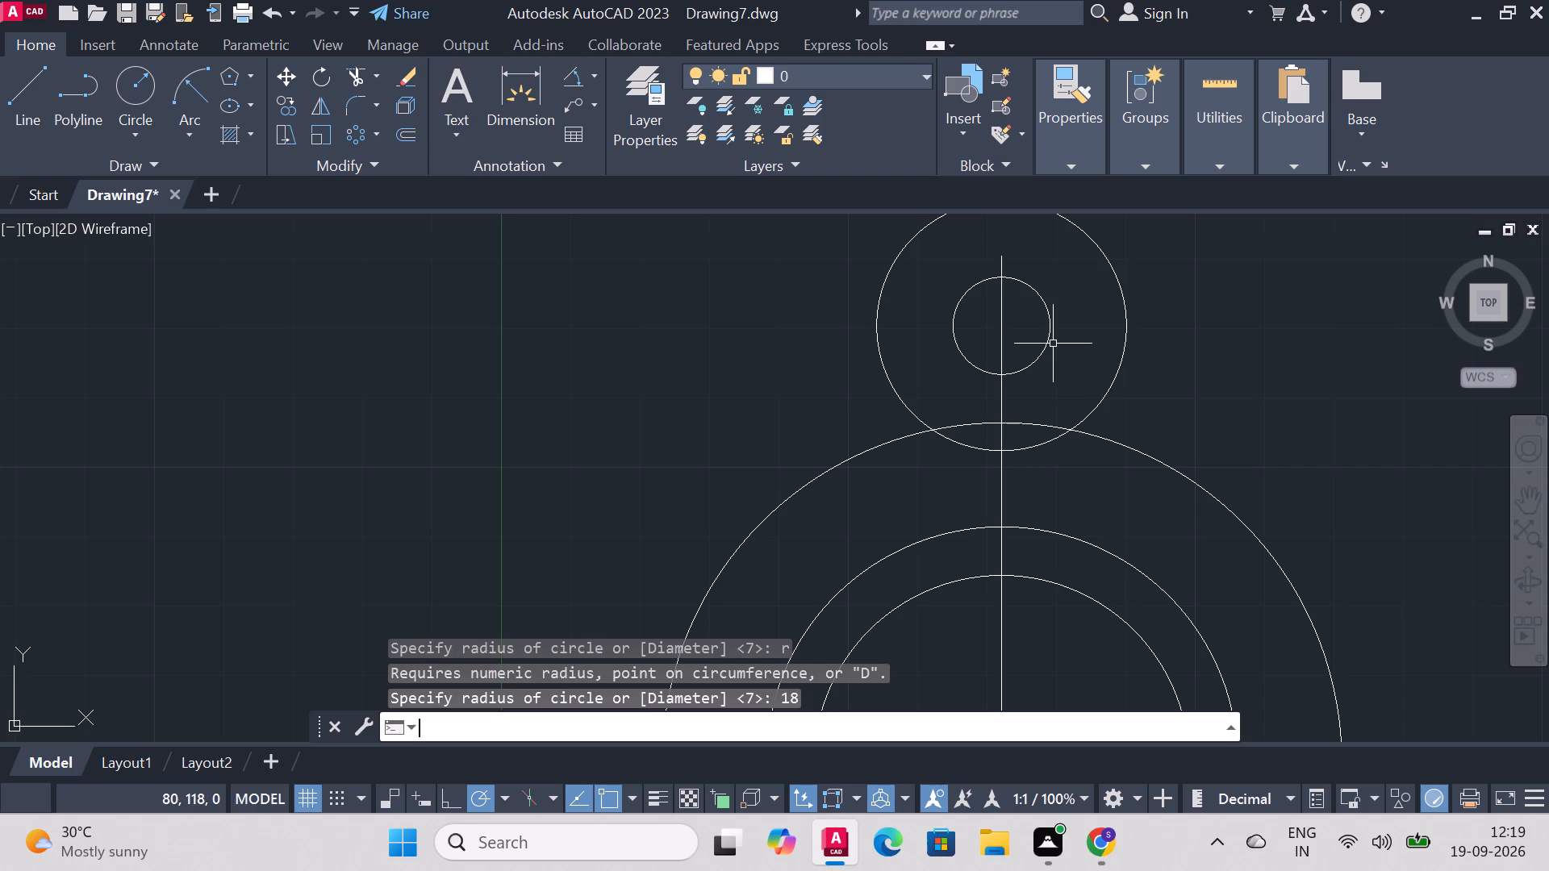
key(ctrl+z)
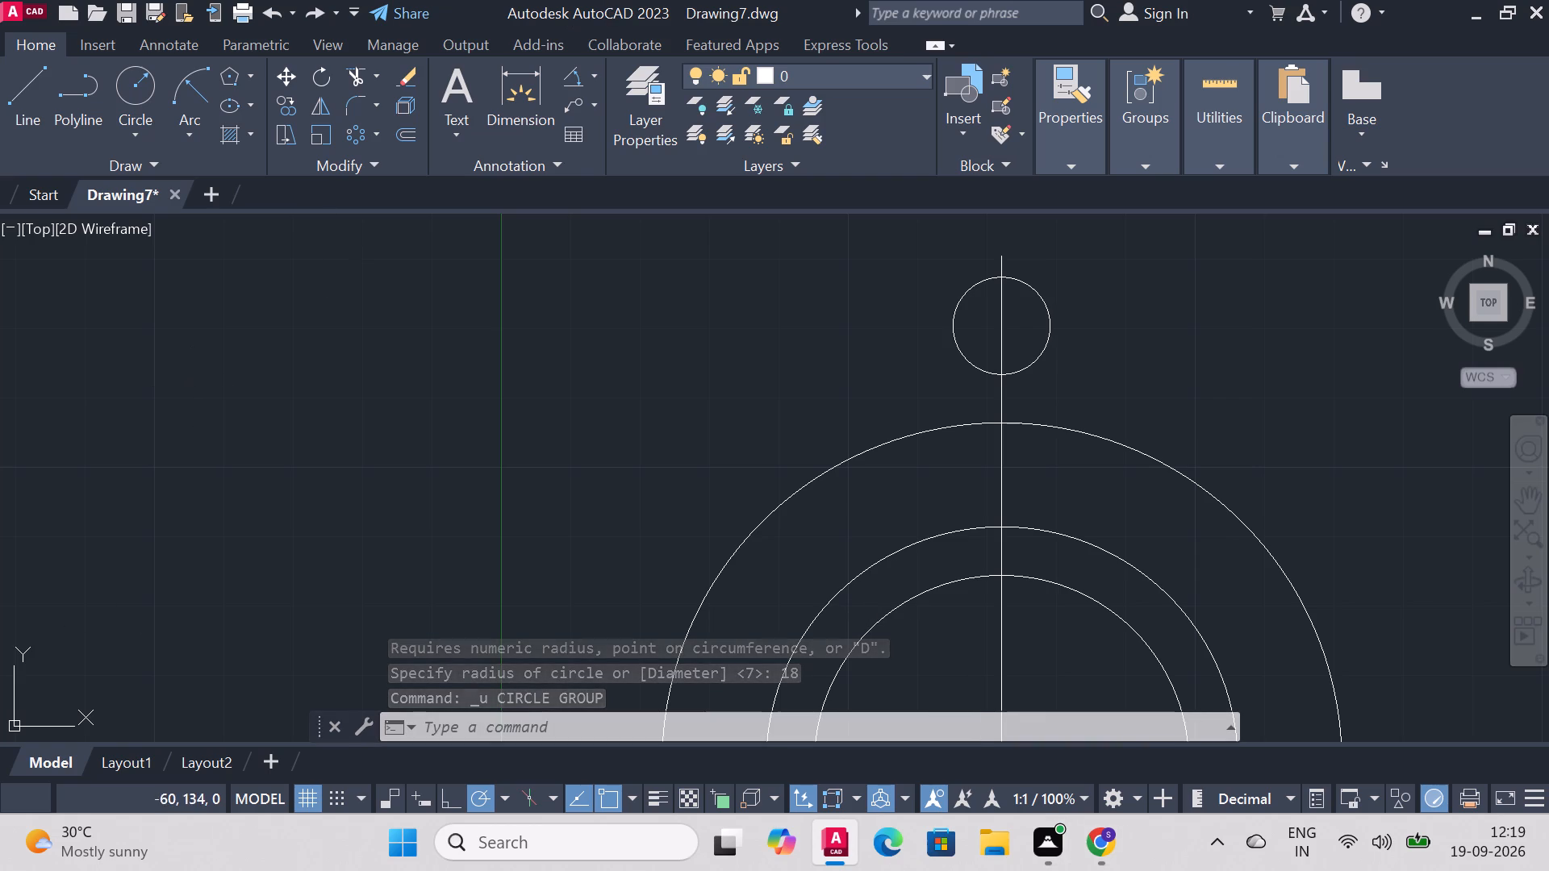
Draw a circle of 10 mm radius centred on the upper lug hole.
click(144, 88)
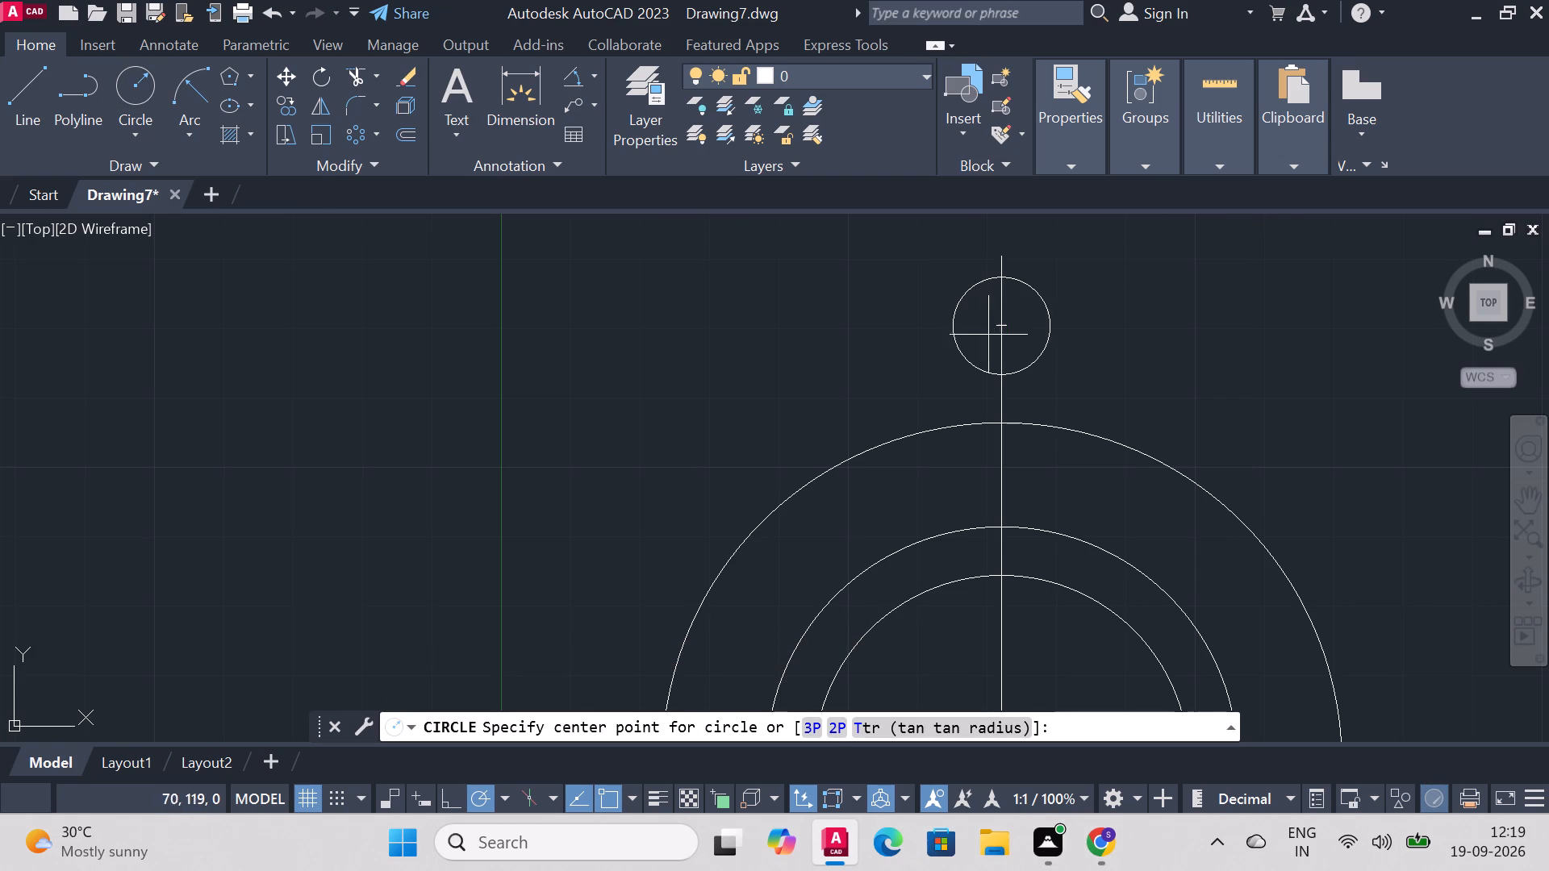
click(997, 326)
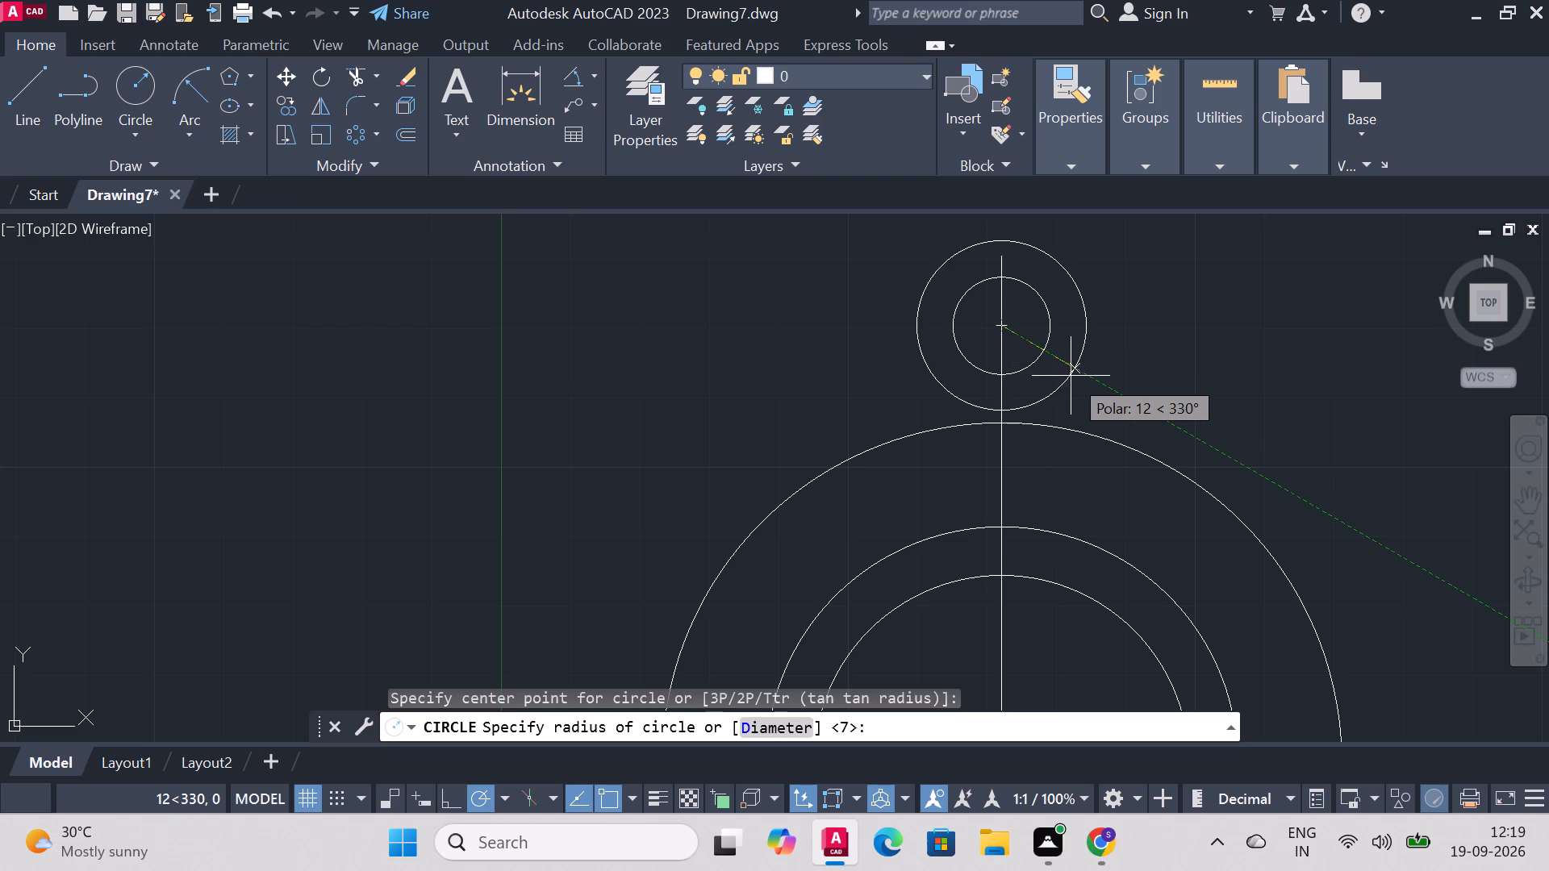
key(r)
key(Return)
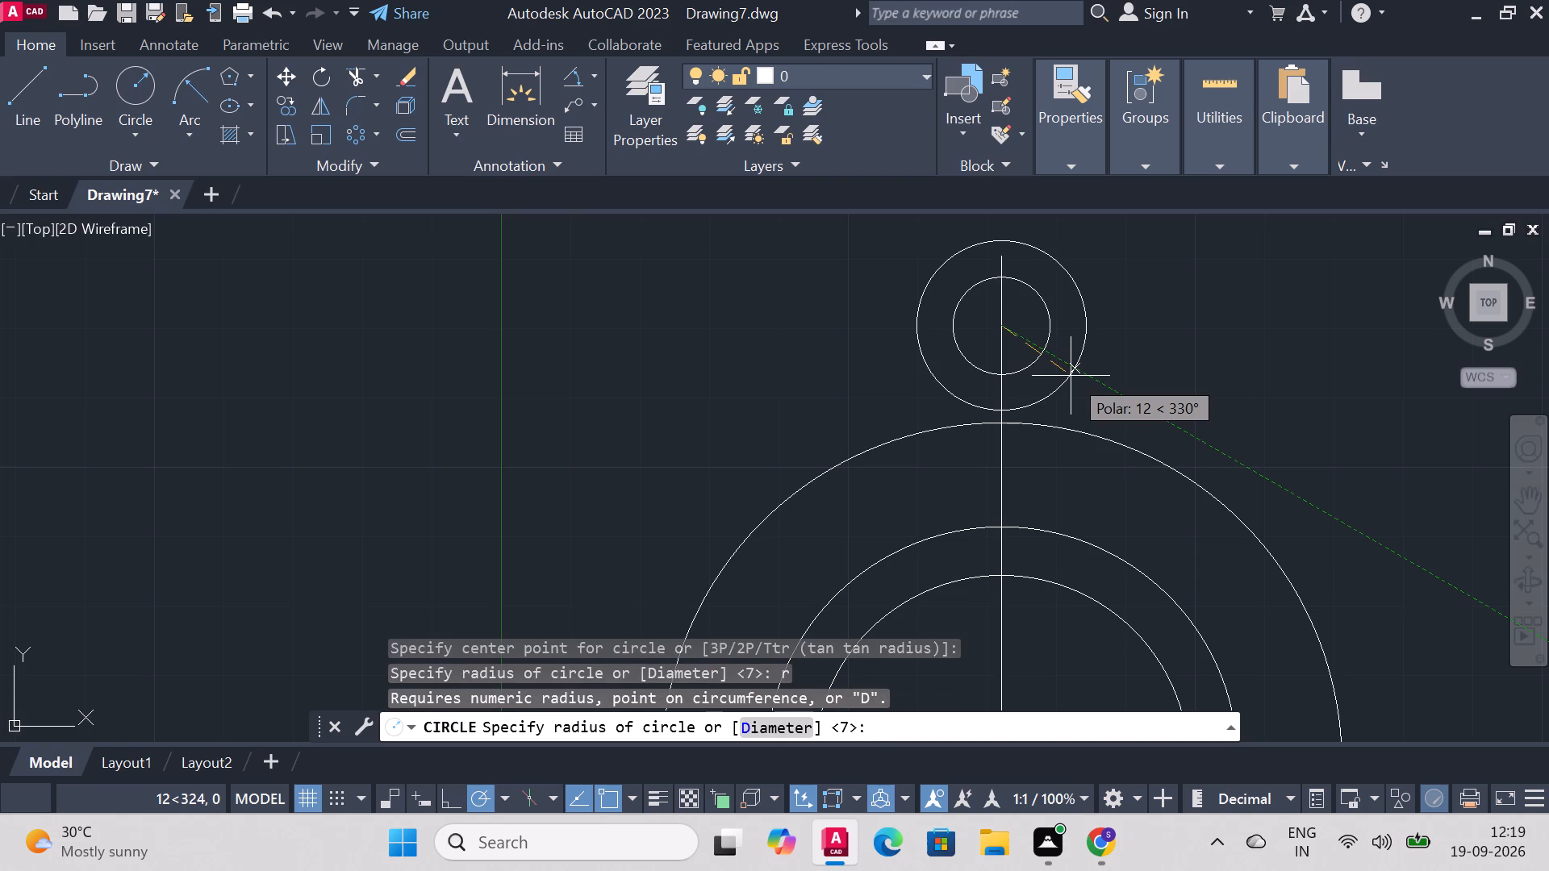
text(10)
key(Return)
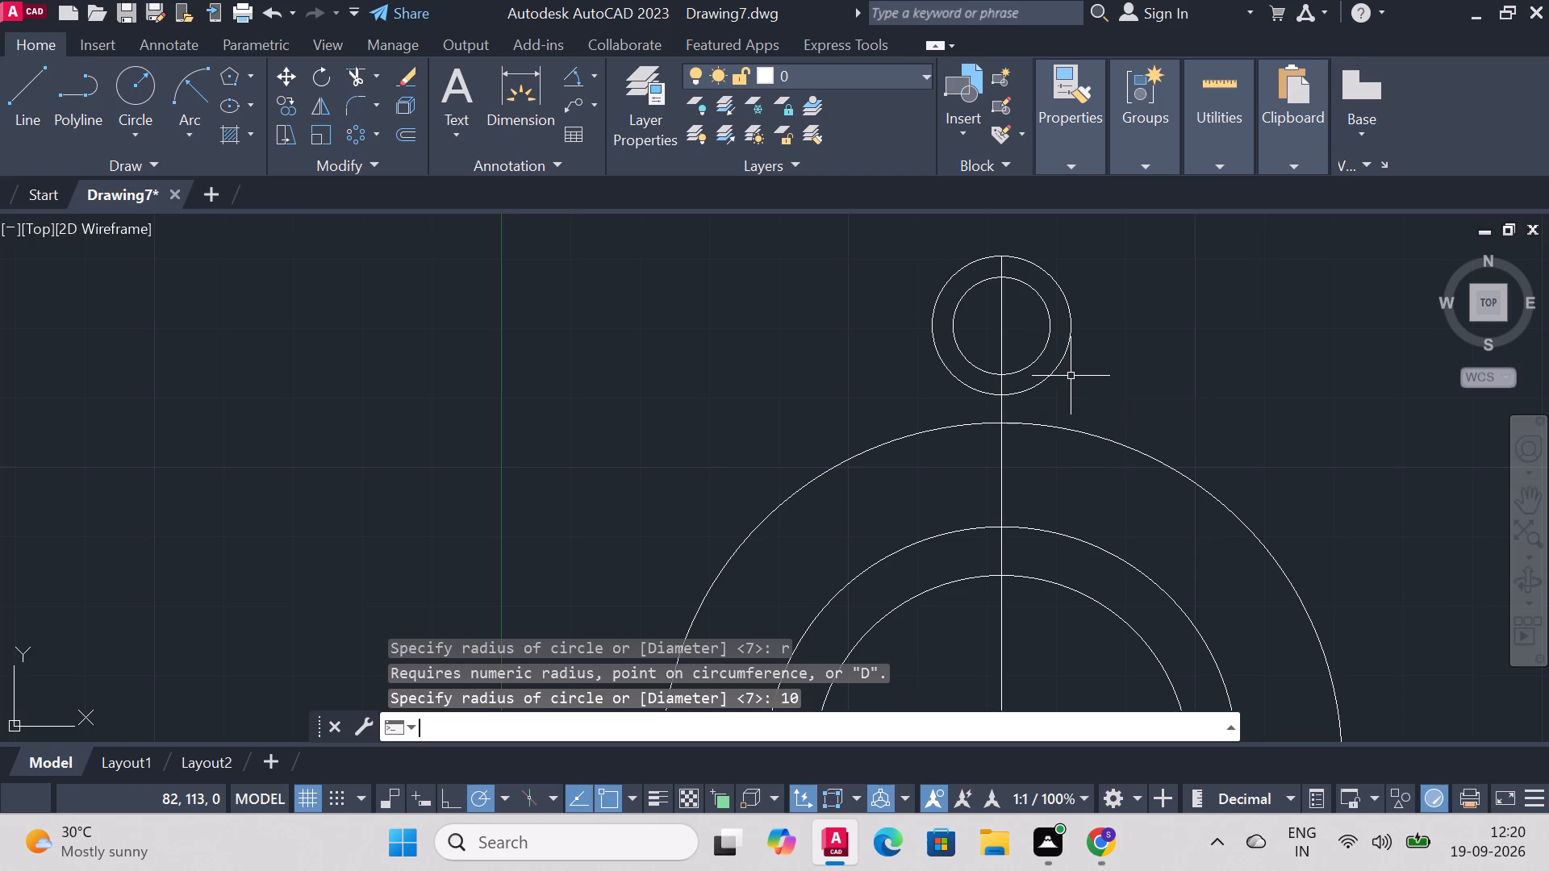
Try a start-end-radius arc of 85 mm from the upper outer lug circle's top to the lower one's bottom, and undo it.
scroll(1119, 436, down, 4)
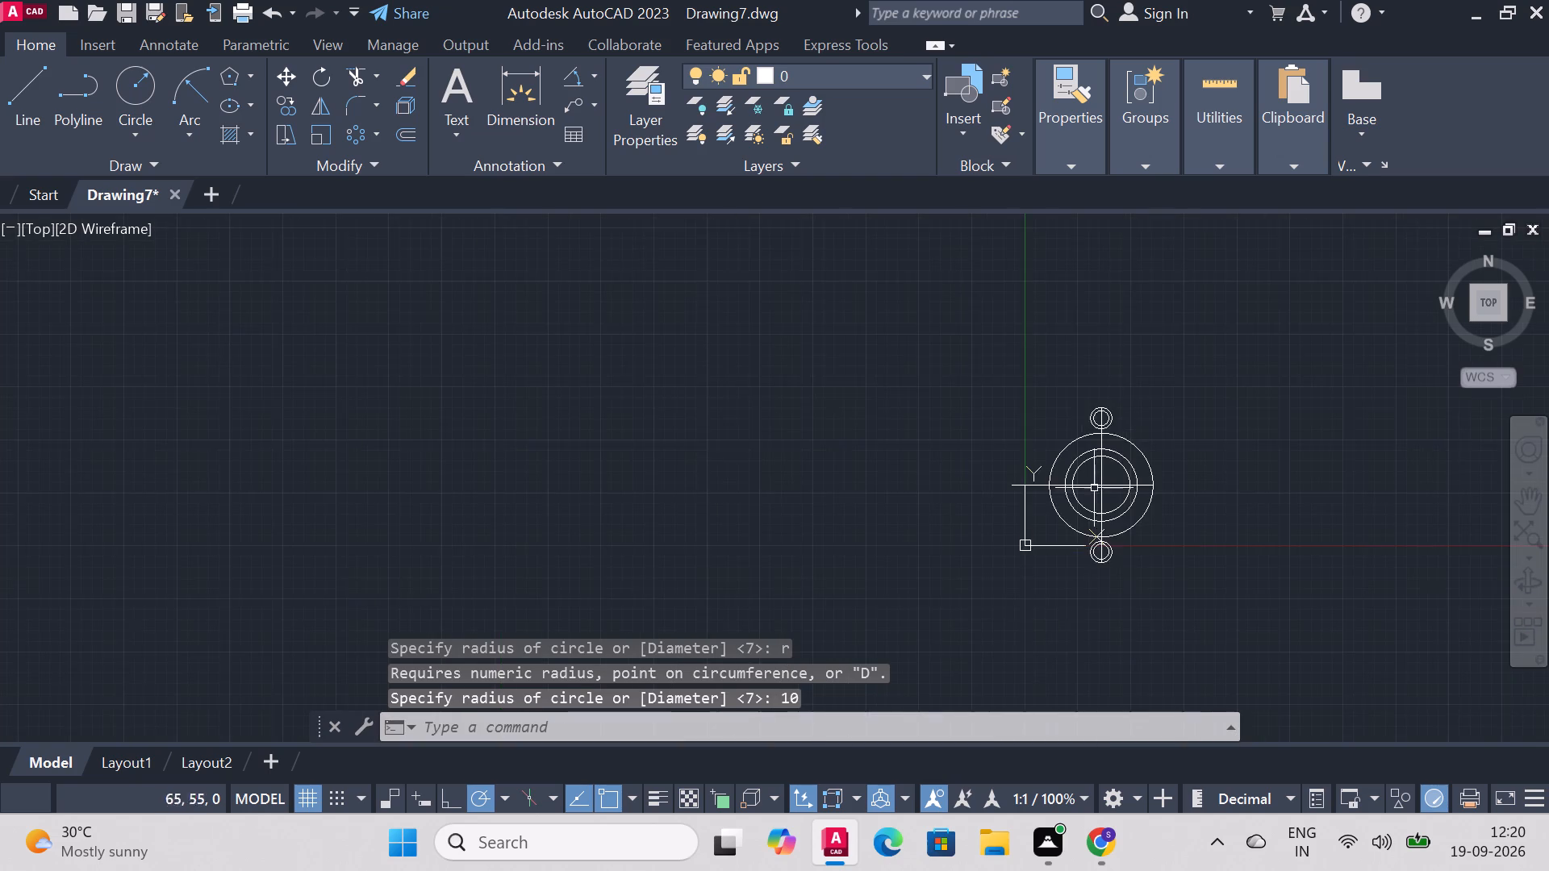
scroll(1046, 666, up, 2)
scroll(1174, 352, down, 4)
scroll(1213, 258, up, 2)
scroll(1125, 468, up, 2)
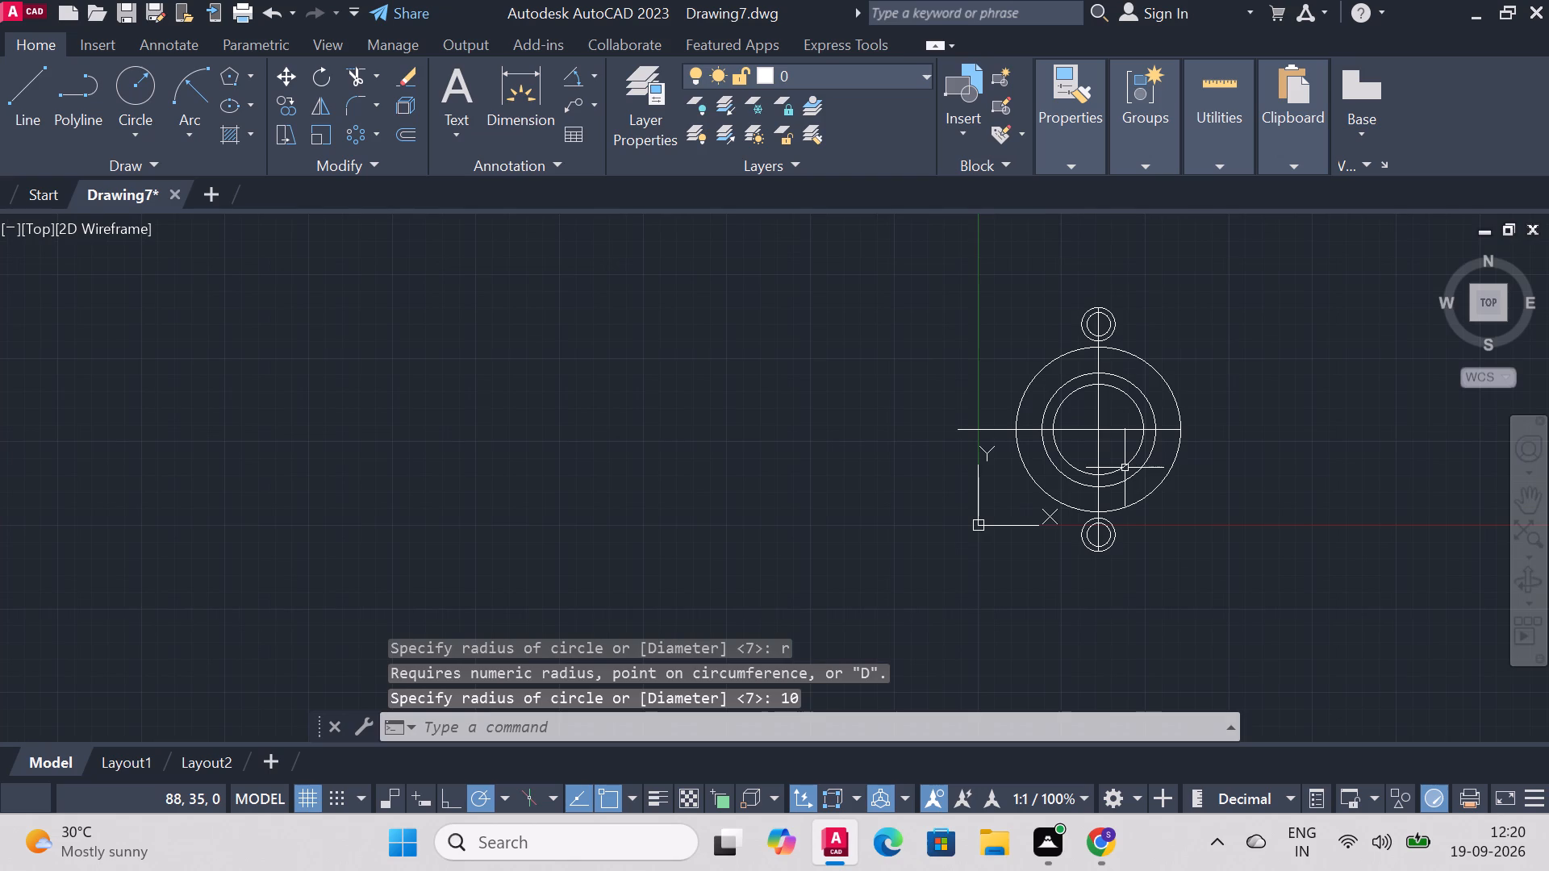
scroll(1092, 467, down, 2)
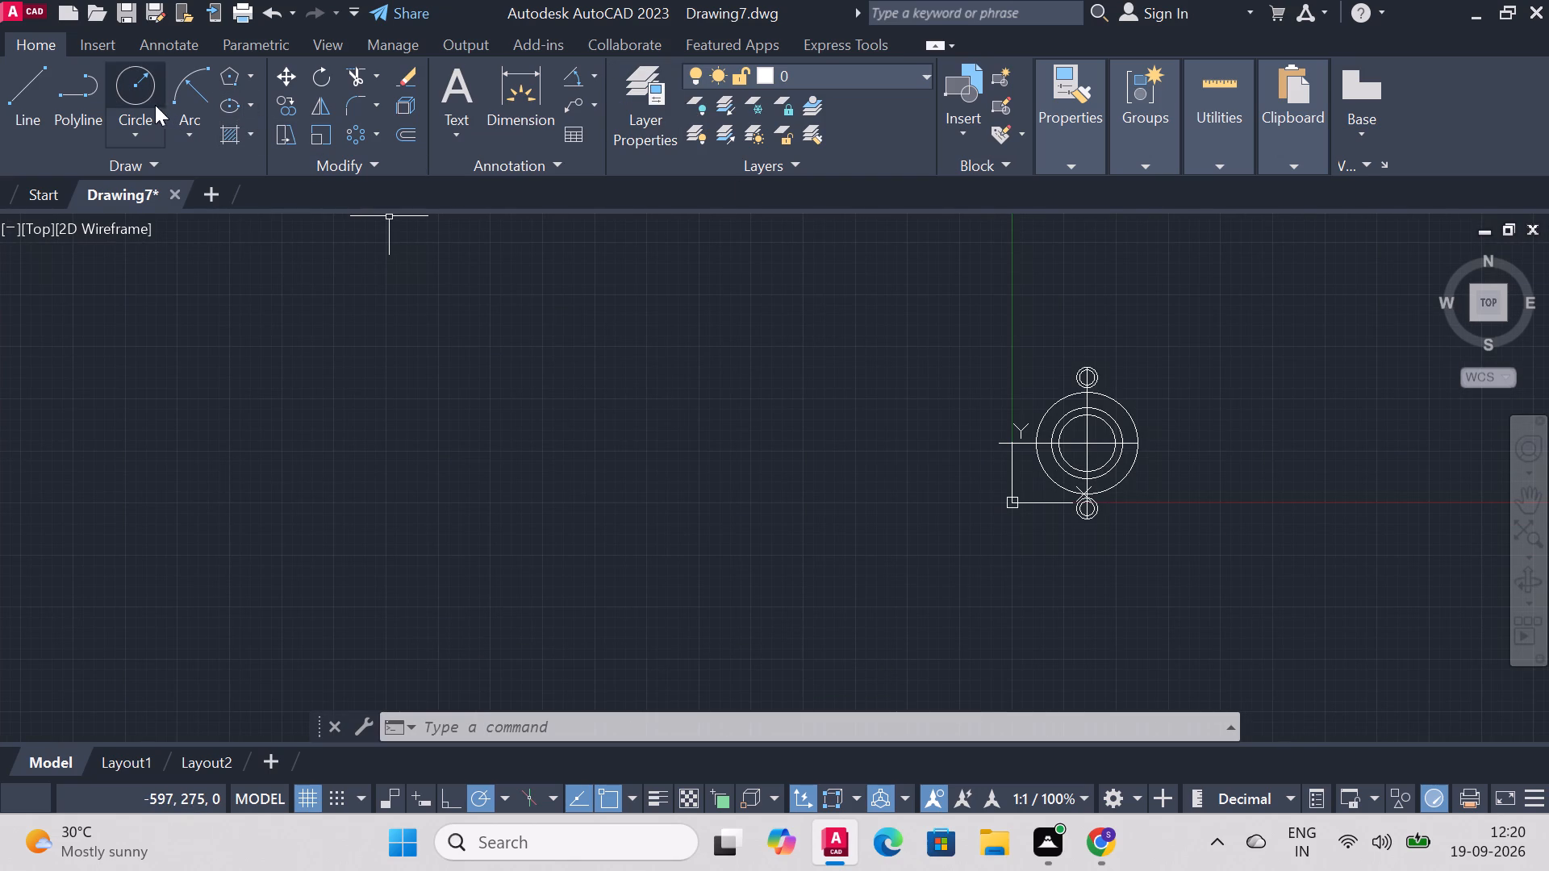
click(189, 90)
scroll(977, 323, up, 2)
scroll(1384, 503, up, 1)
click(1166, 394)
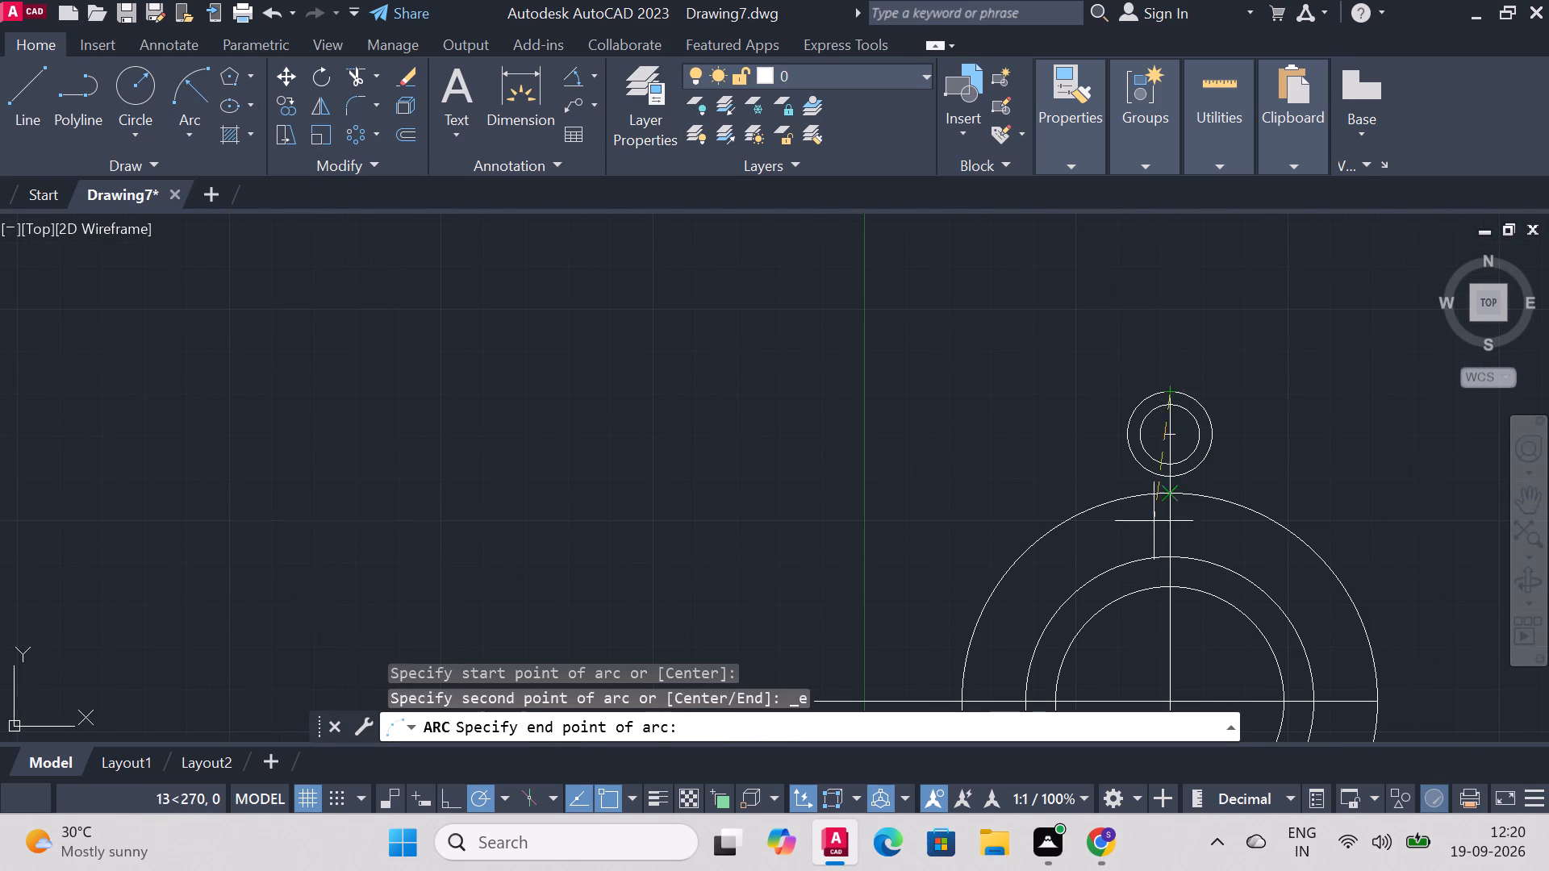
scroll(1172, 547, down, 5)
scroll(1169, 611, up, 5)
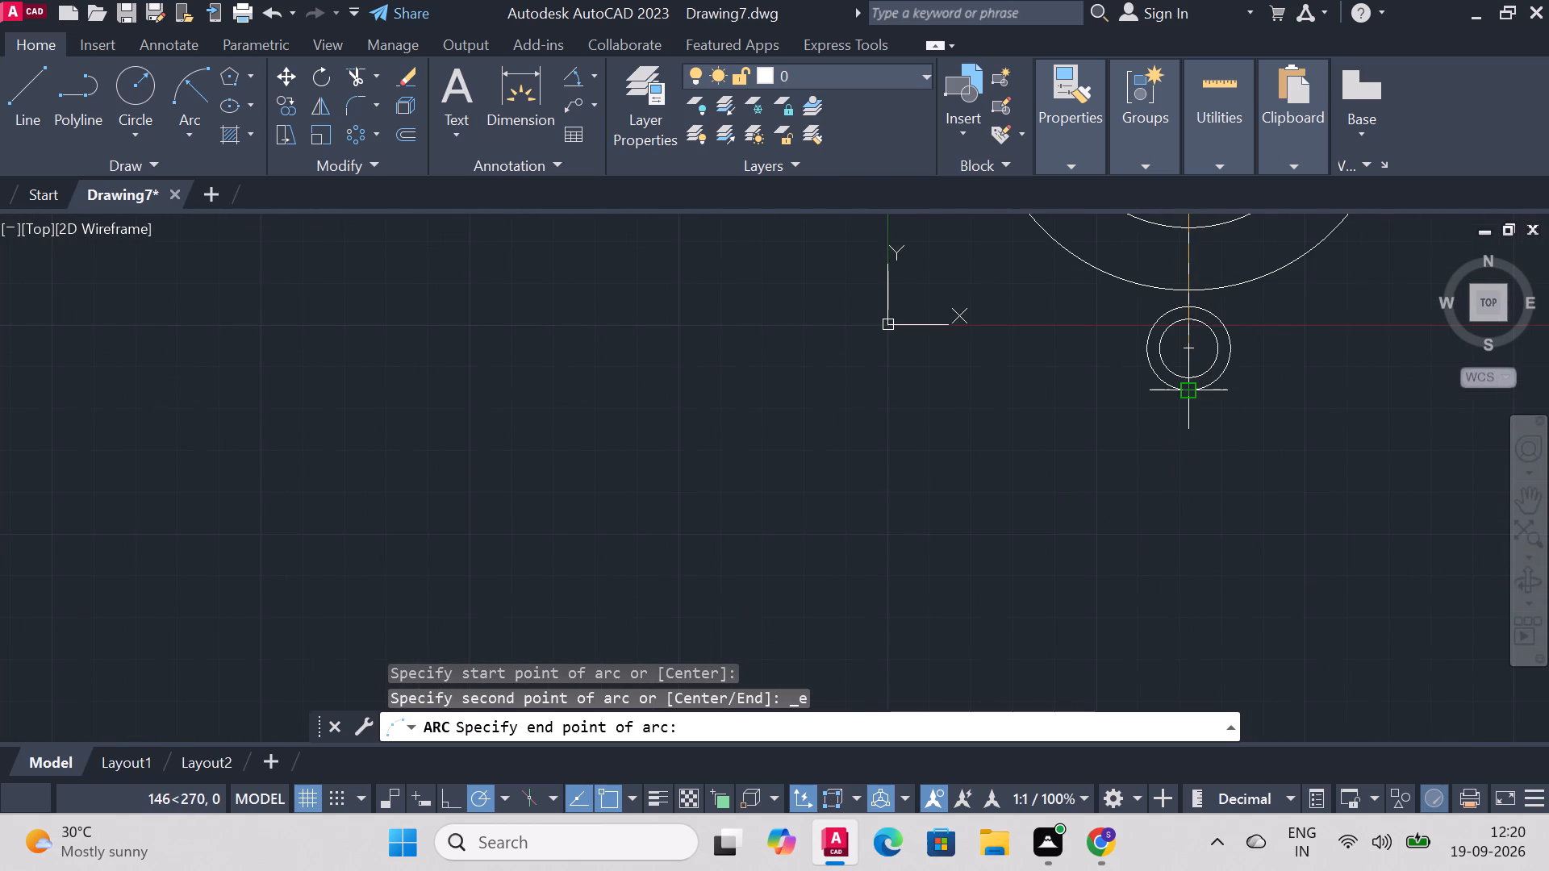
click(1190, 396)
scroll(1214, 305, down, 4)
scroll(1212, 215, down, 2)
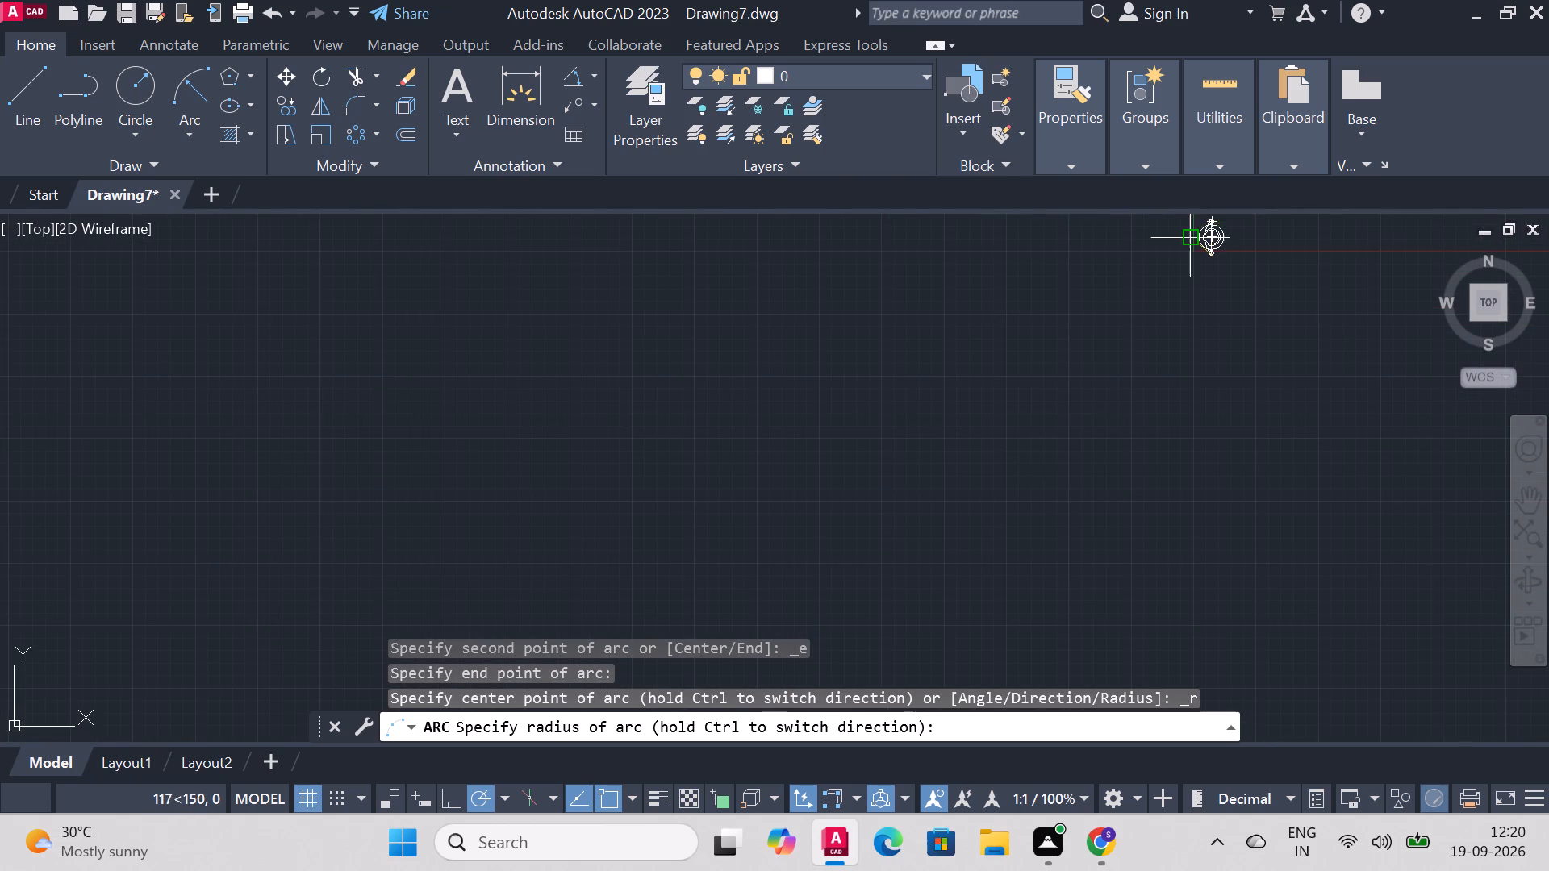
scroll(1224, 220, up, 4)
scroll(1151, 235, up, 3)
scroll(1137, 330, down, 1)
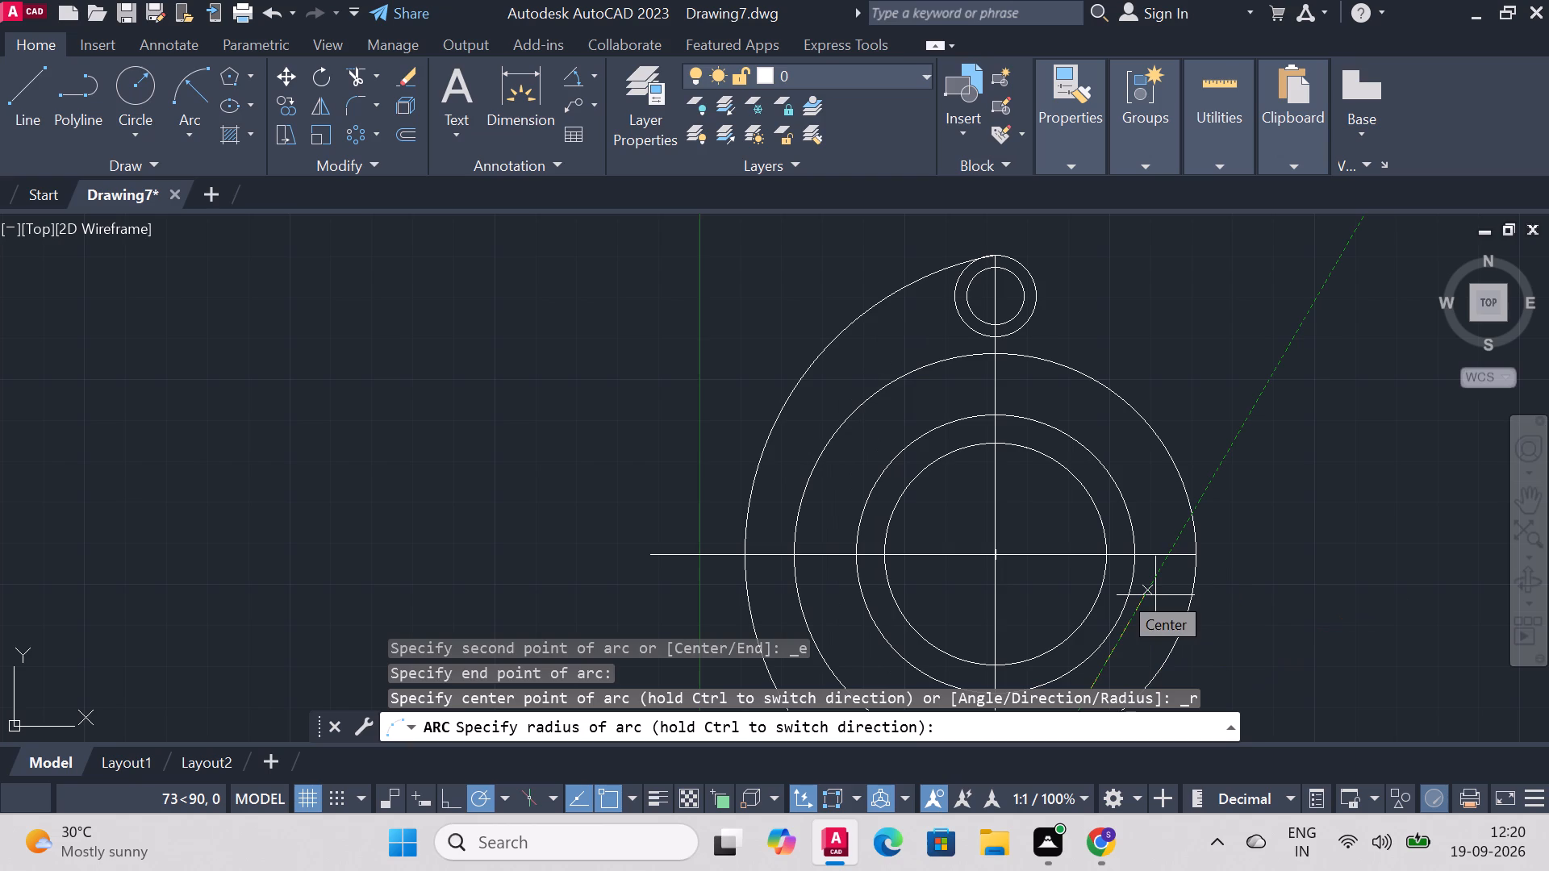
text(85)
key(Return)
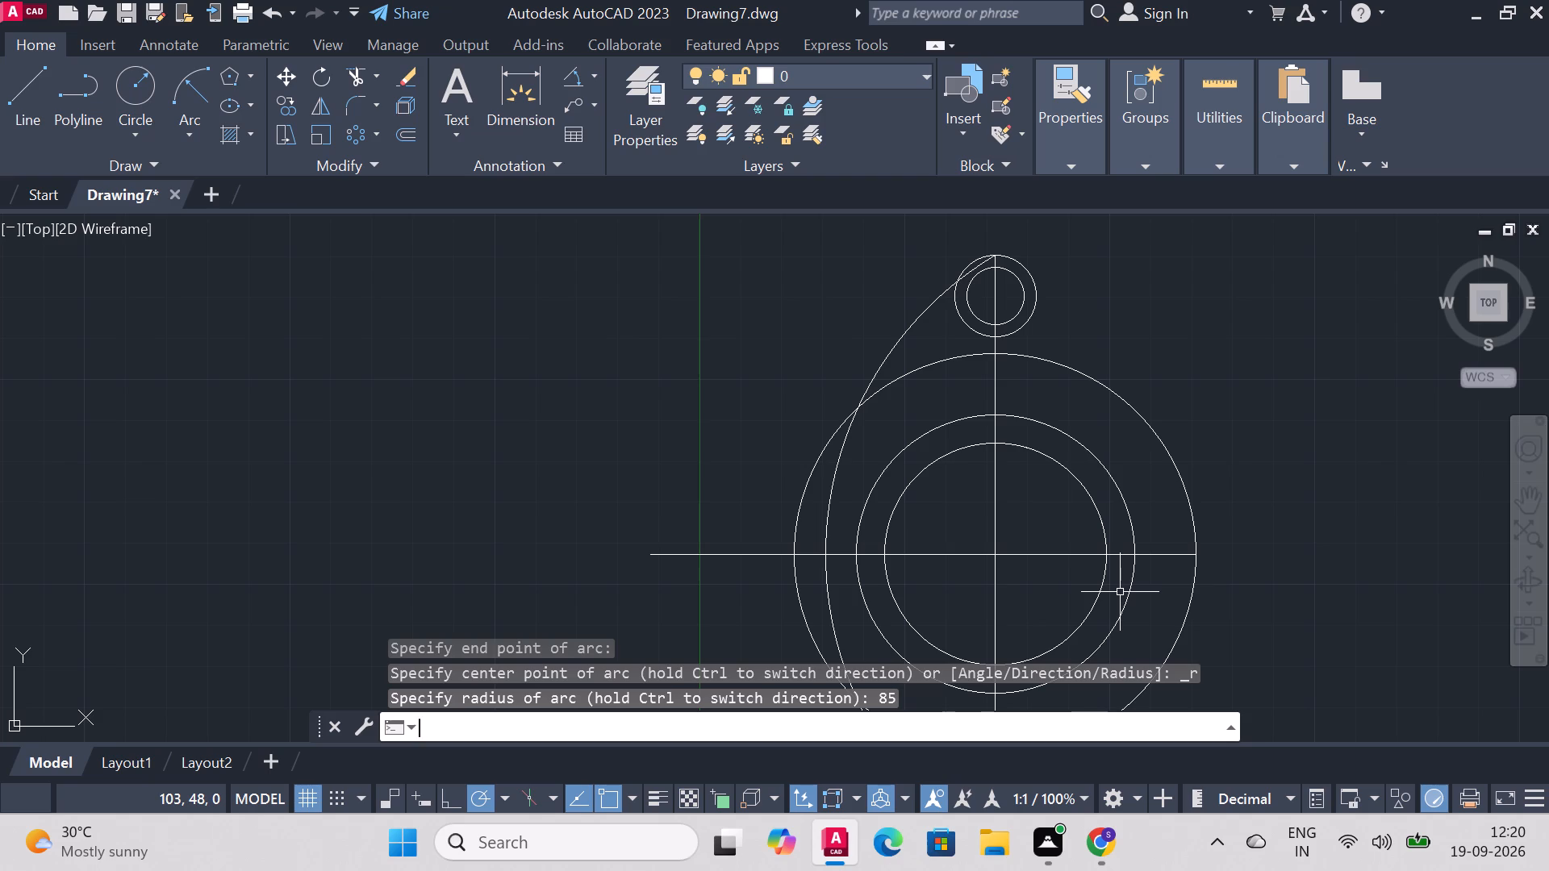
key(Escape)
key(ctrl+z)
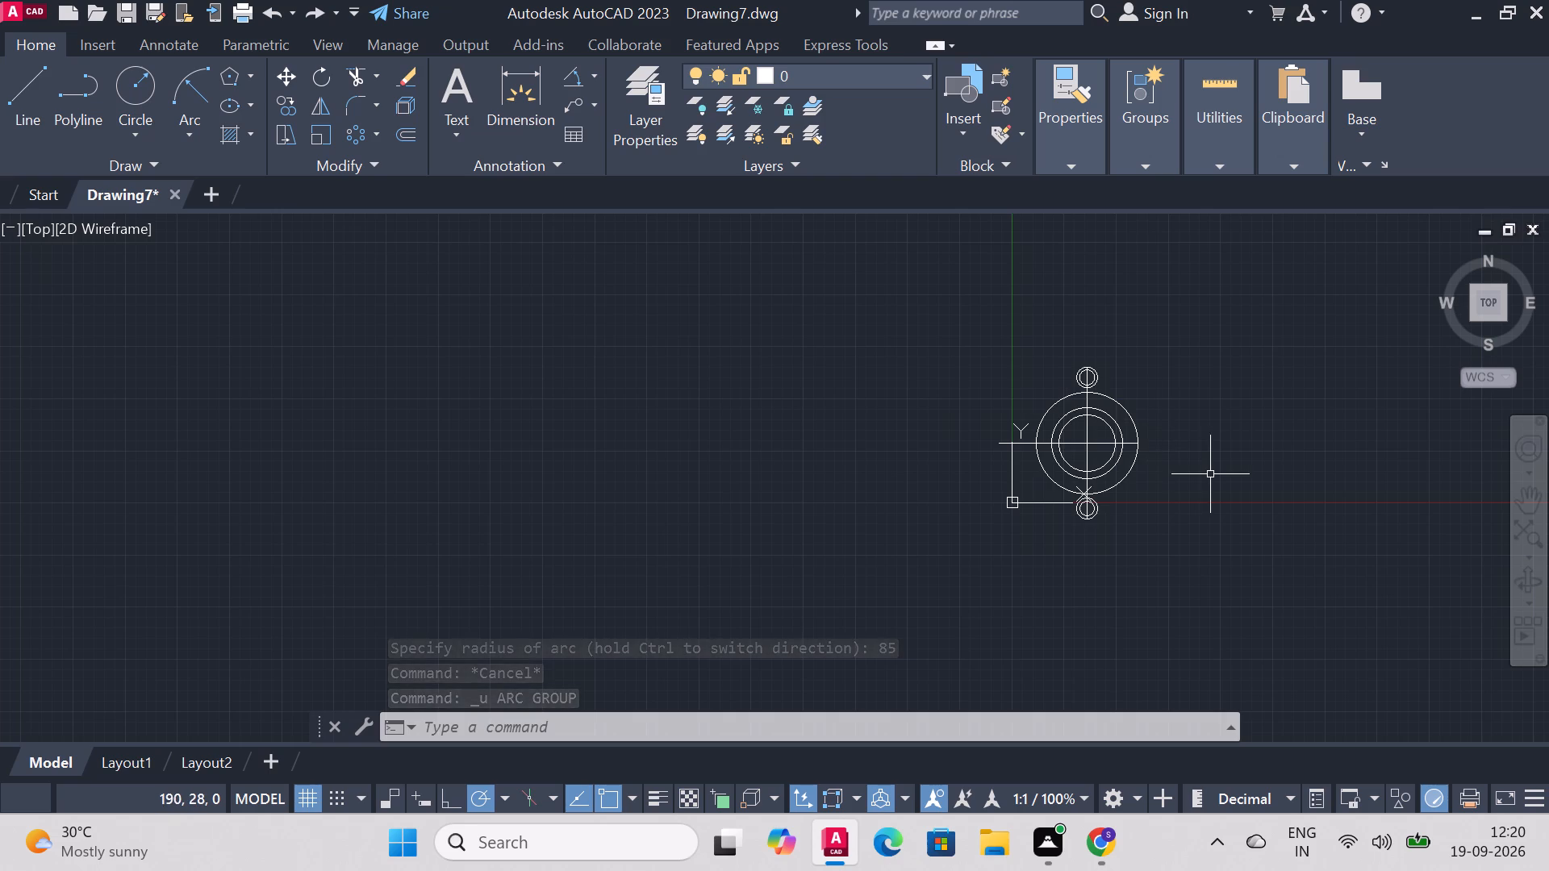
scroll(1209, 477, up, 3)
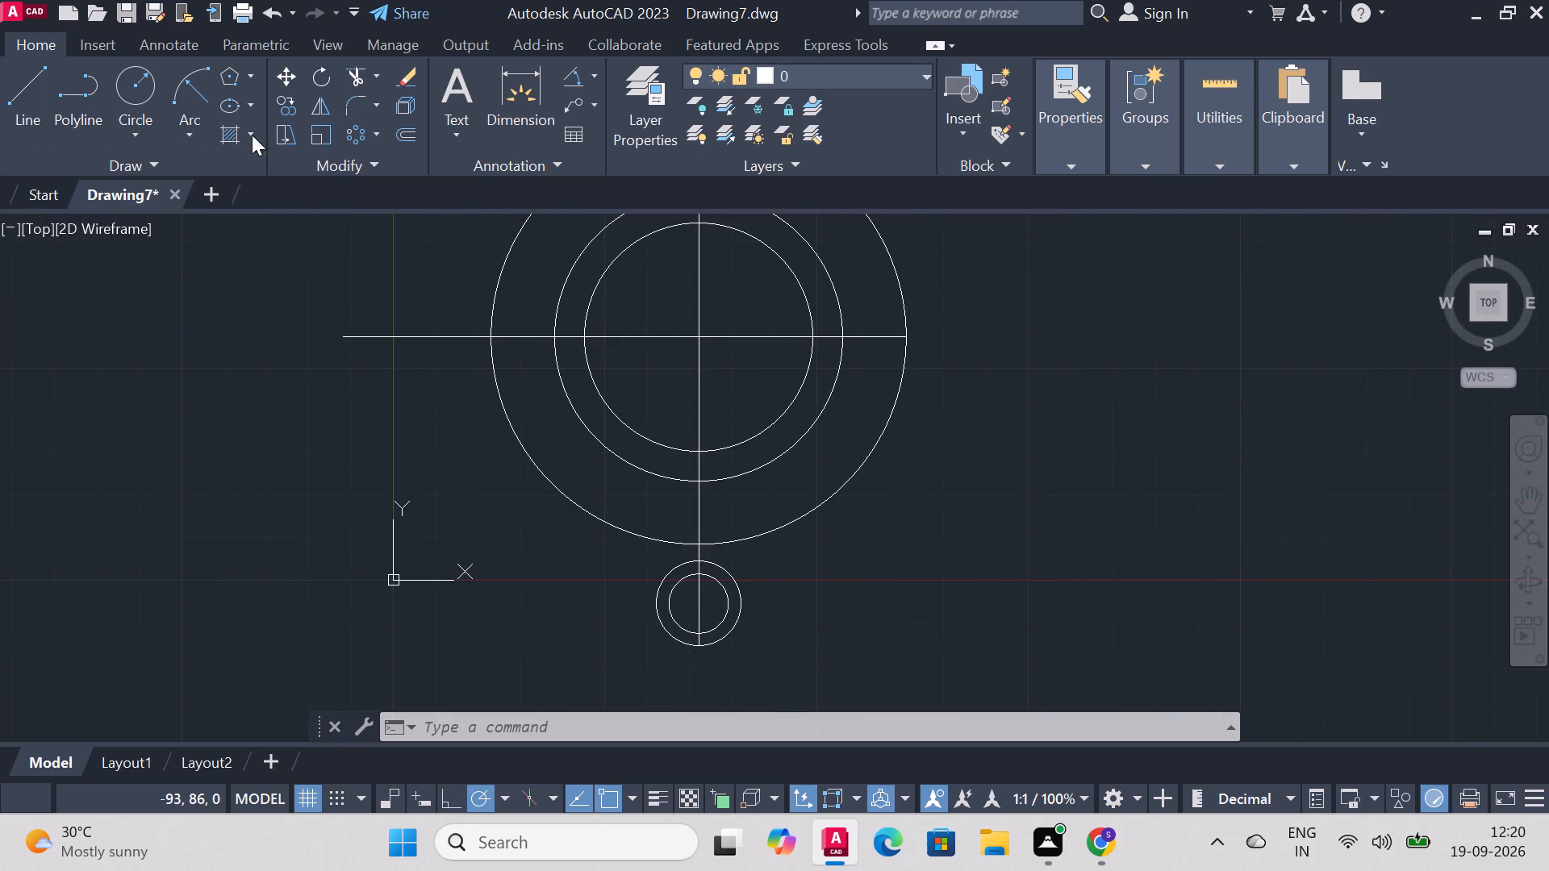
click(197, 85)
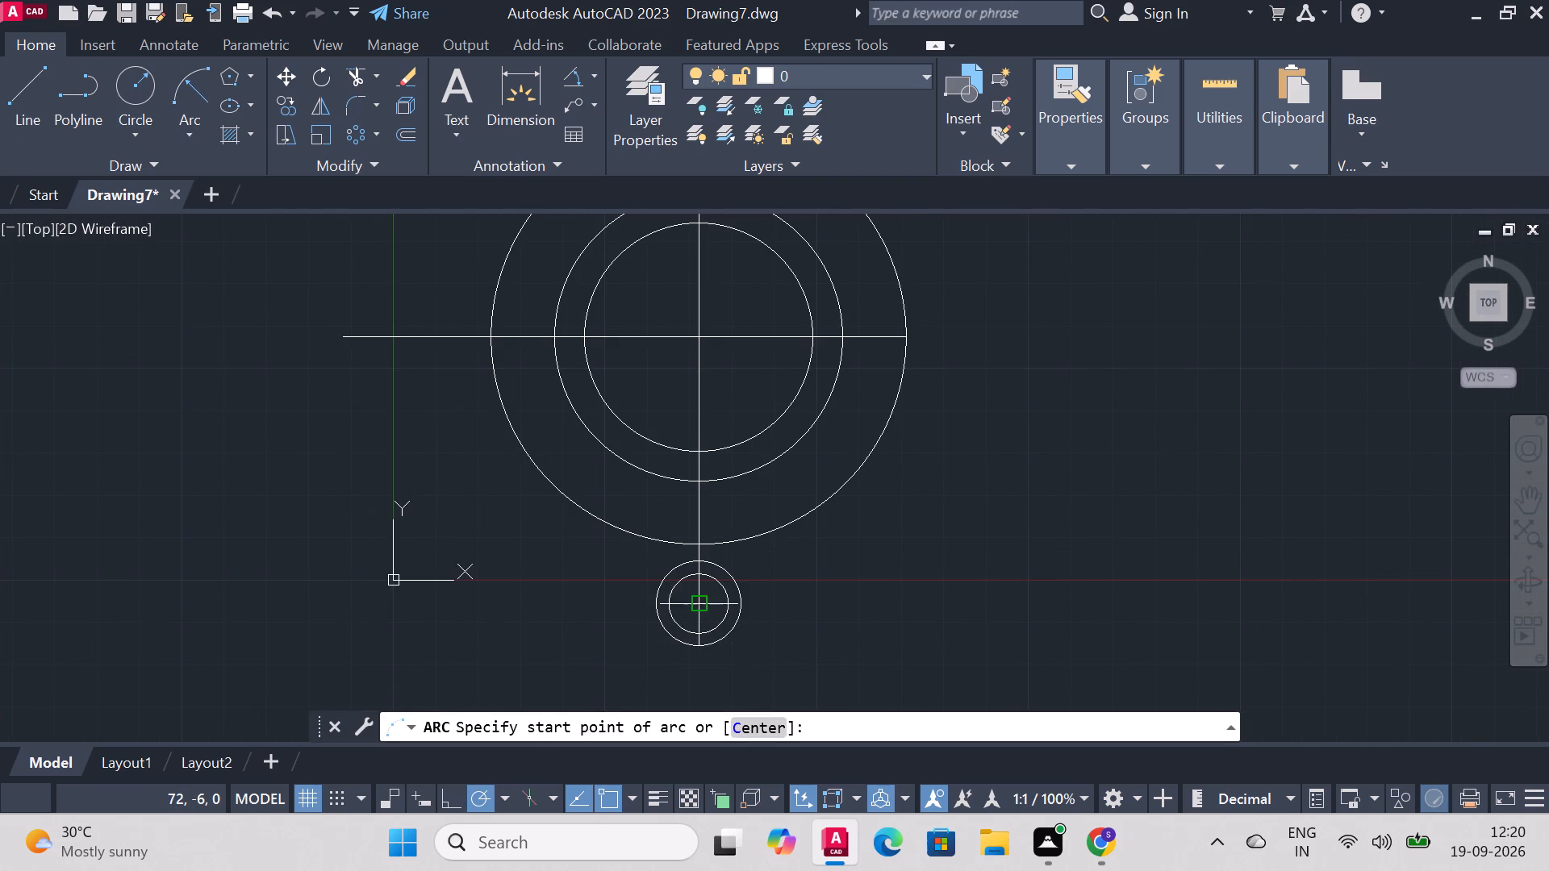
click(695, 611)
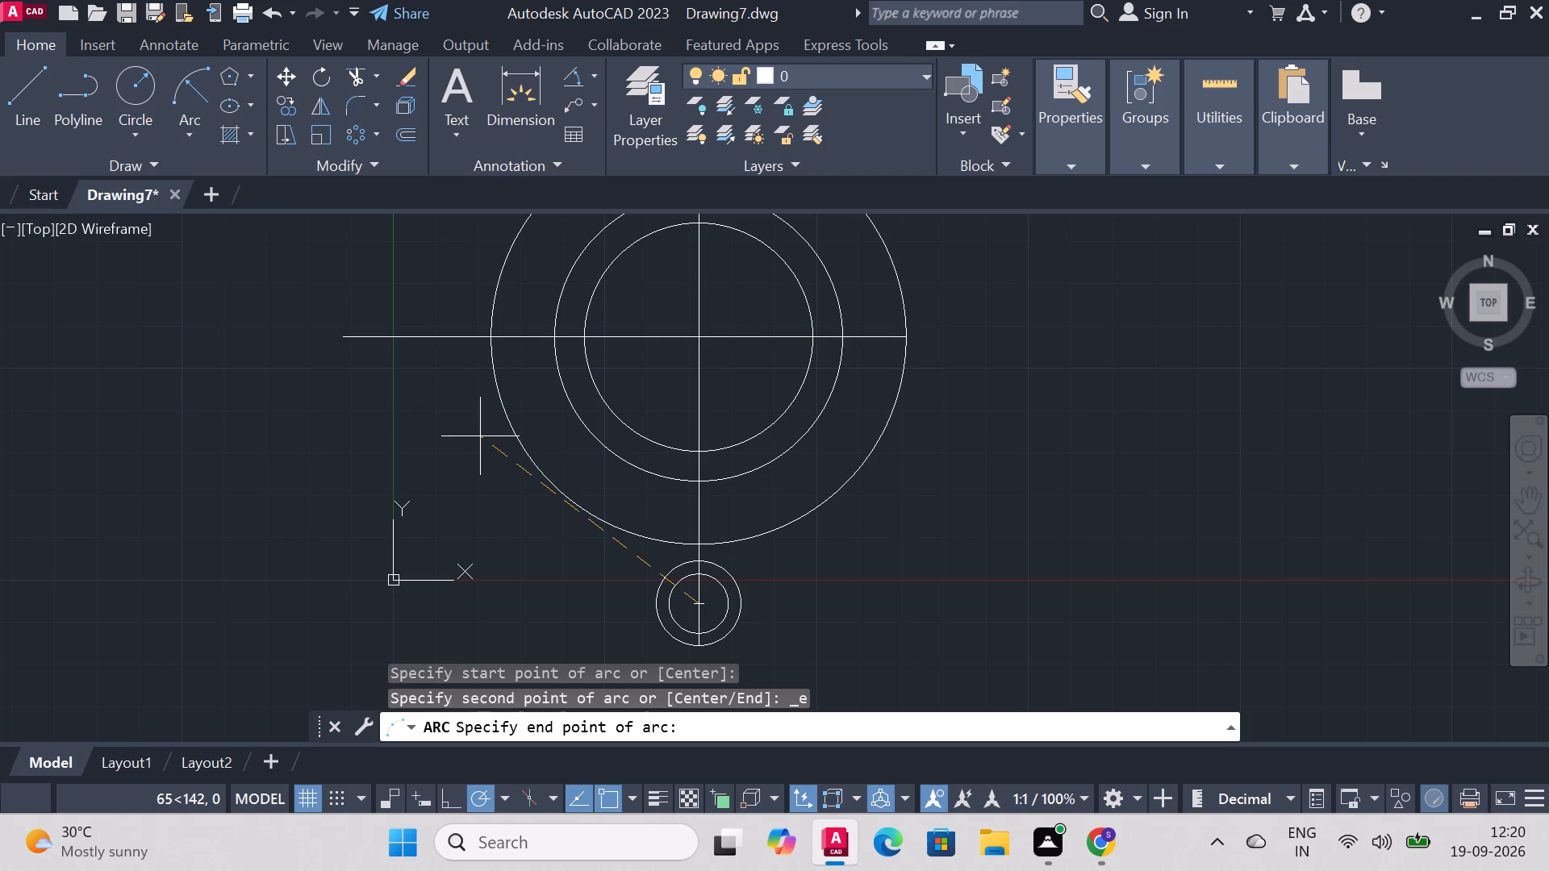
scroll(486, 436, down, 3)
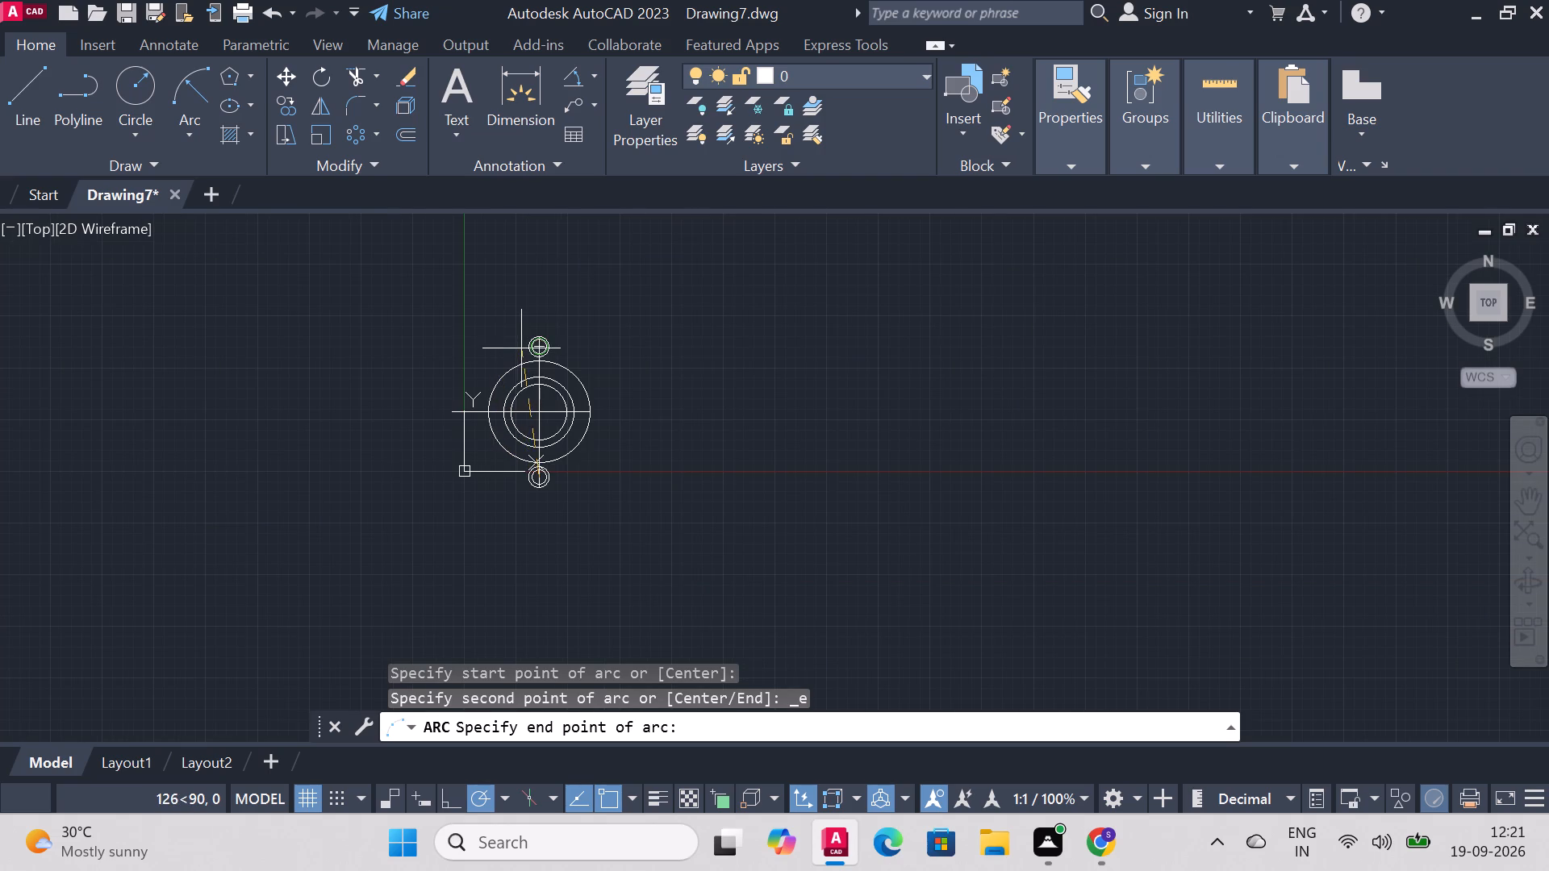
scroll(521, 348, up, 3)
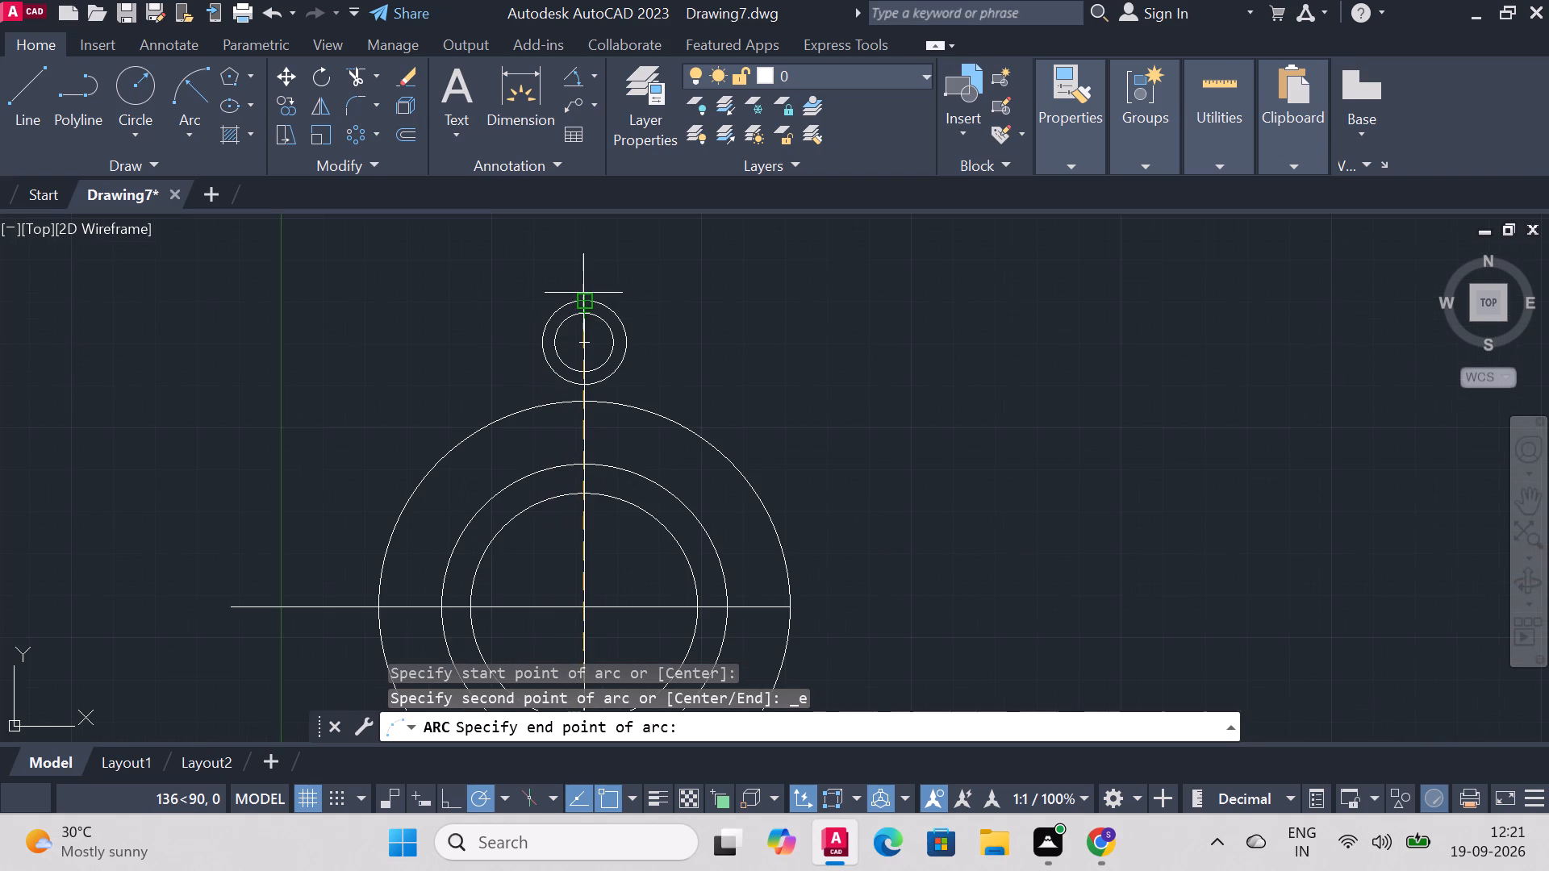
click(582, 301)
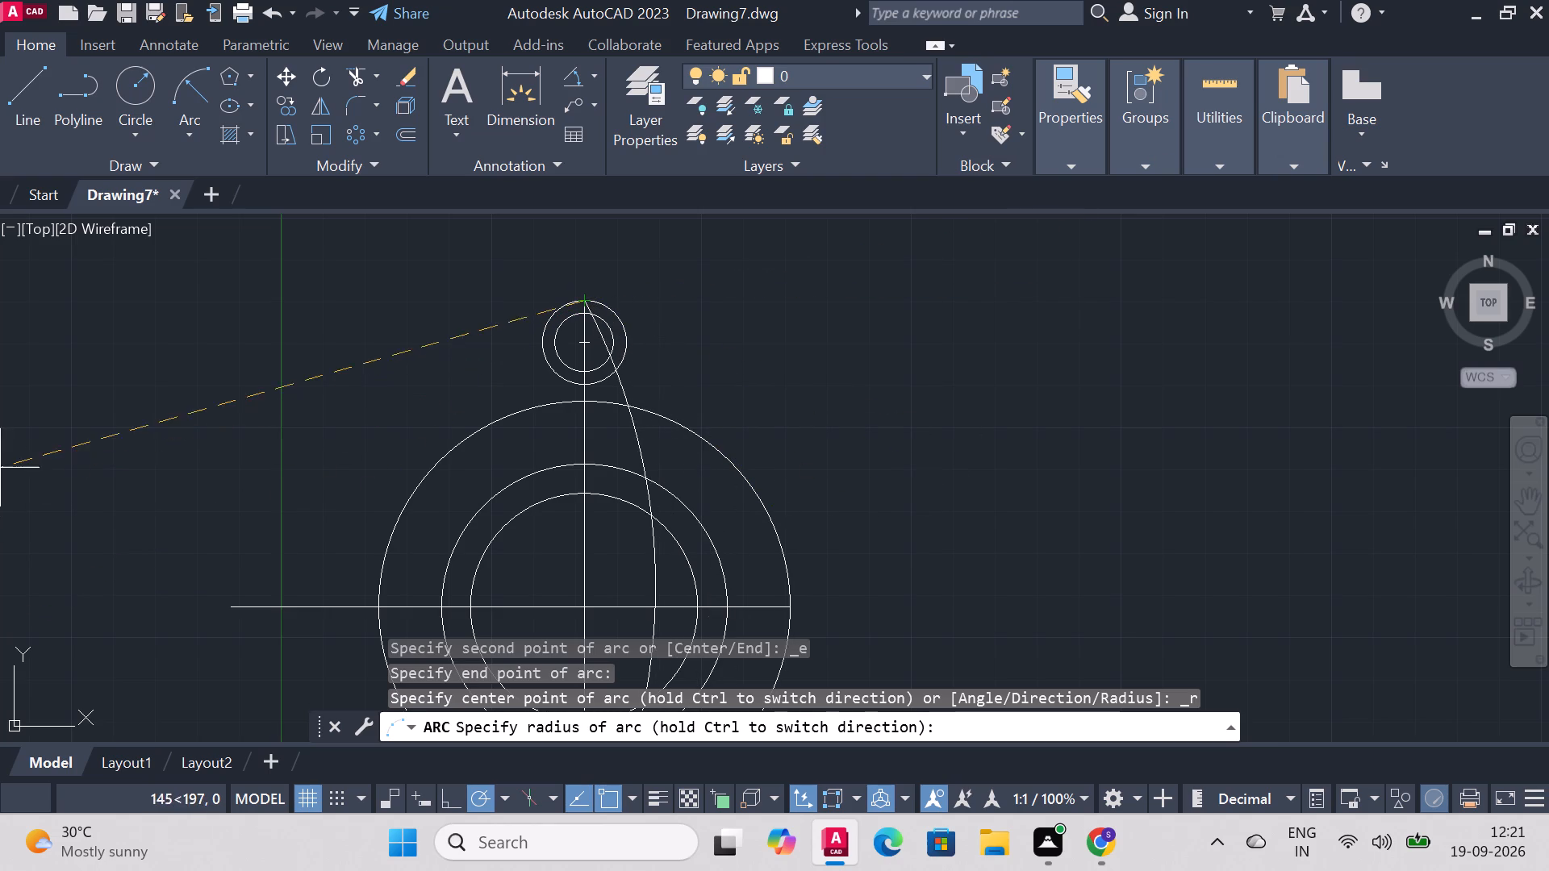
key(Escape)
Draw a start-end-radius arc of about 73 mm from the upper outer lug circle's top to the lower one's bottom, bulging left.
scroll(916, 538, down, 3)
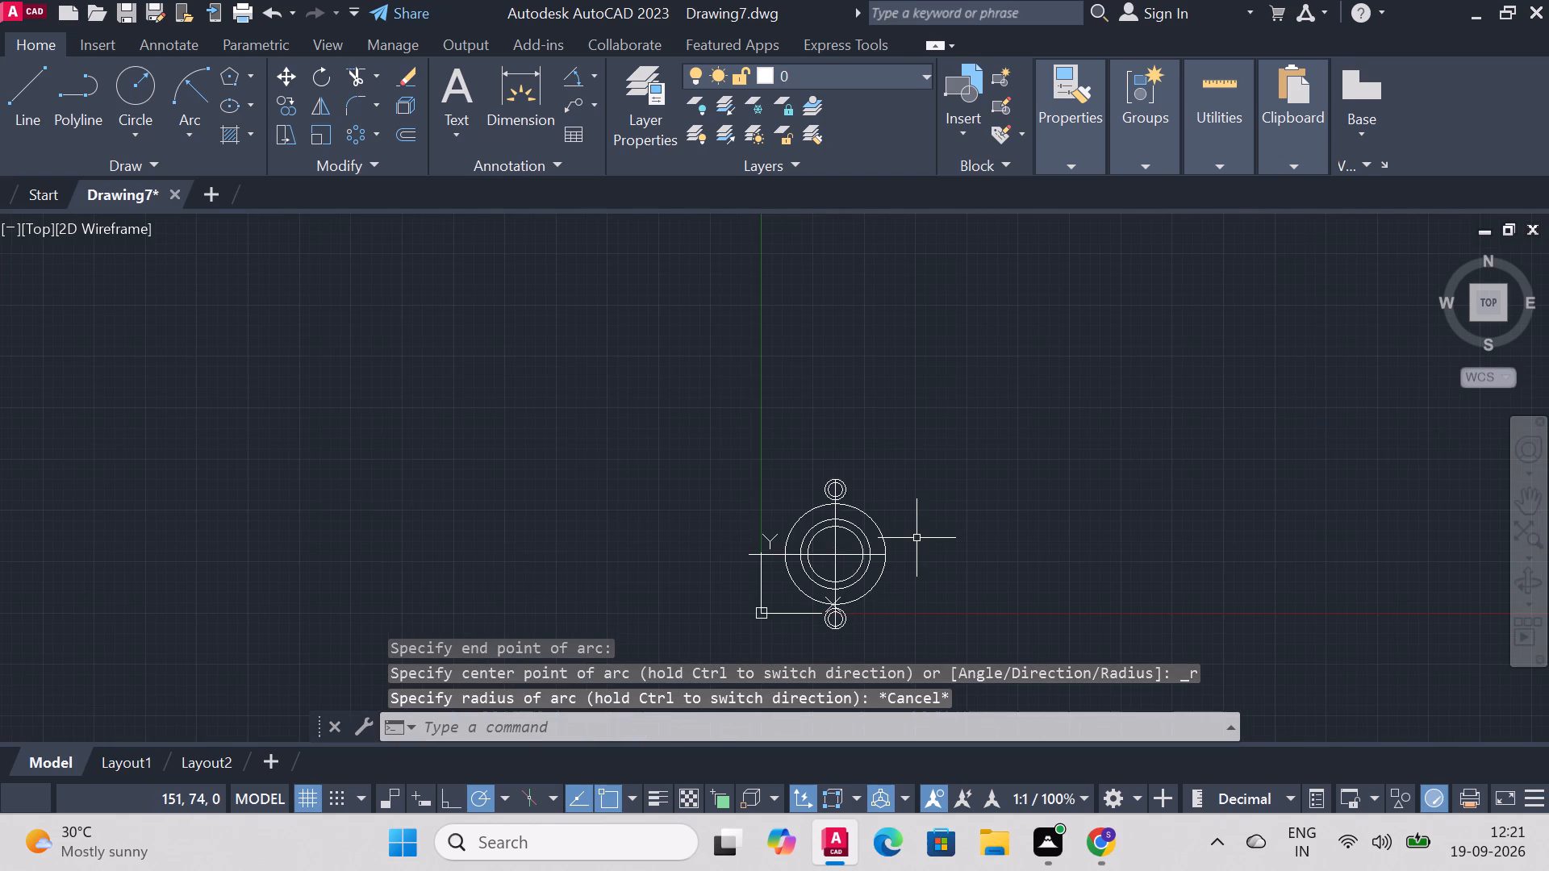
scroll(885, 606, down, 2)
scroll(929, 651, up, 2)
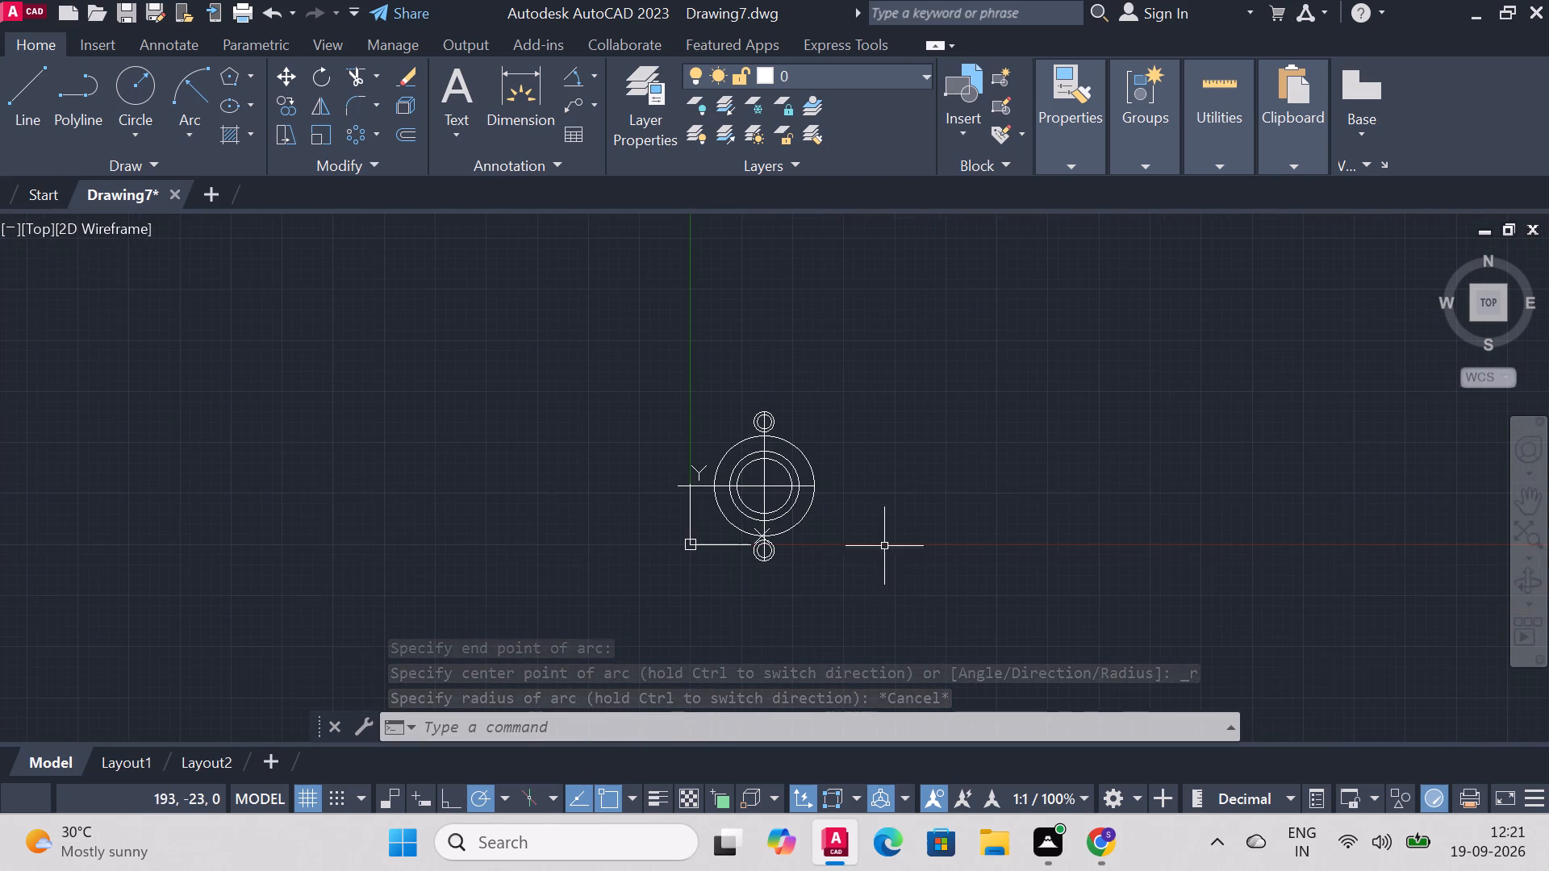
scroll(884, 523, up, 1)
click(202, 76)
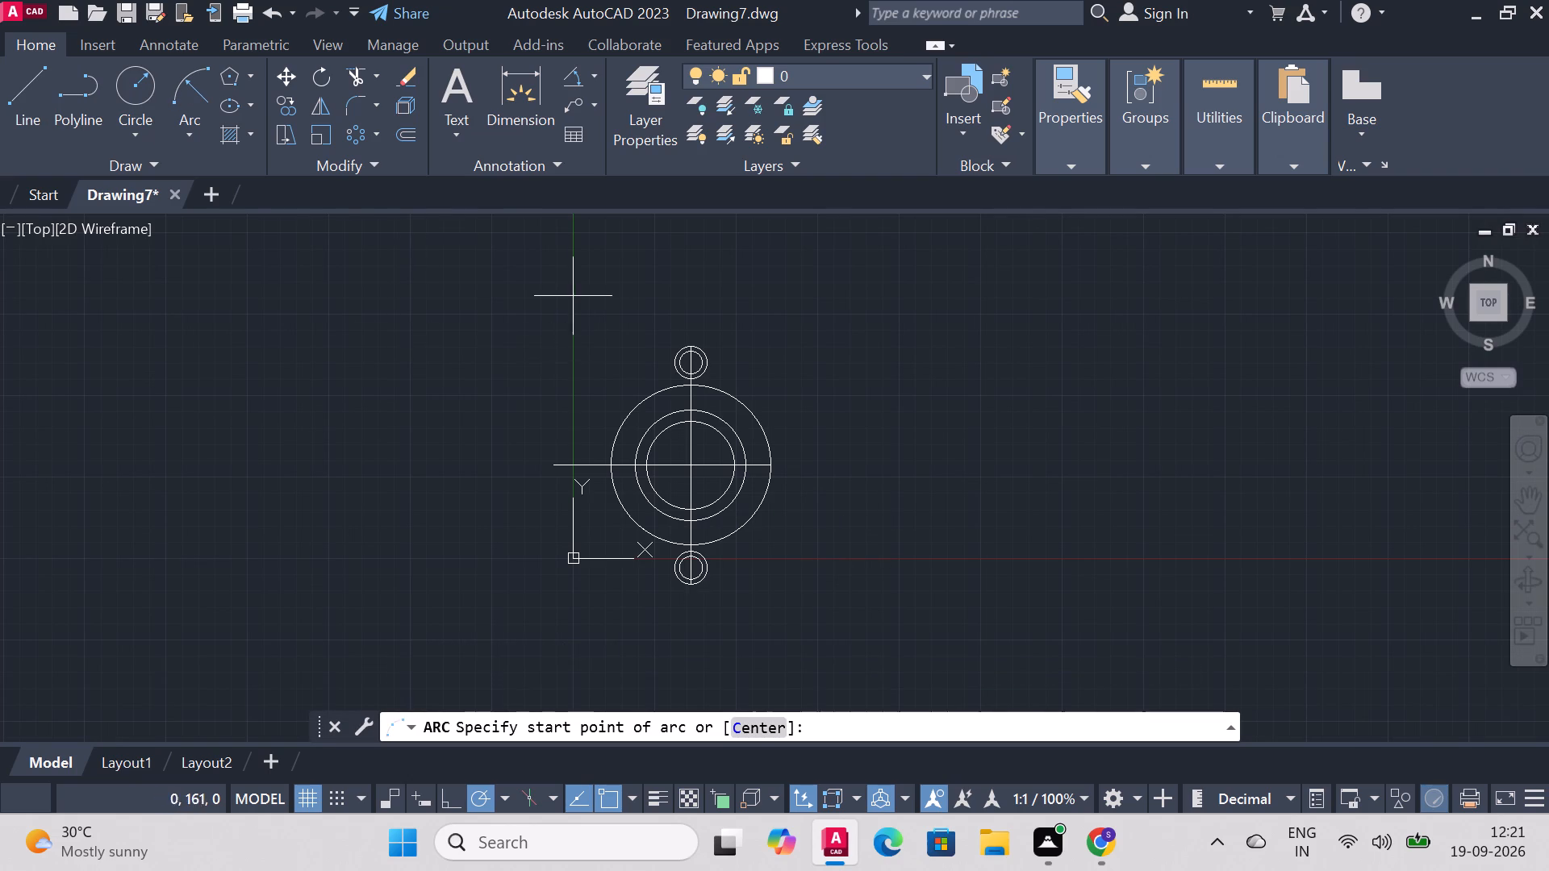
scroll(619, 299, up, 2)
scroll(802, 411, down, 4)
scroll(864, 484, up, 2)
scroll(709, 301, up, 1)
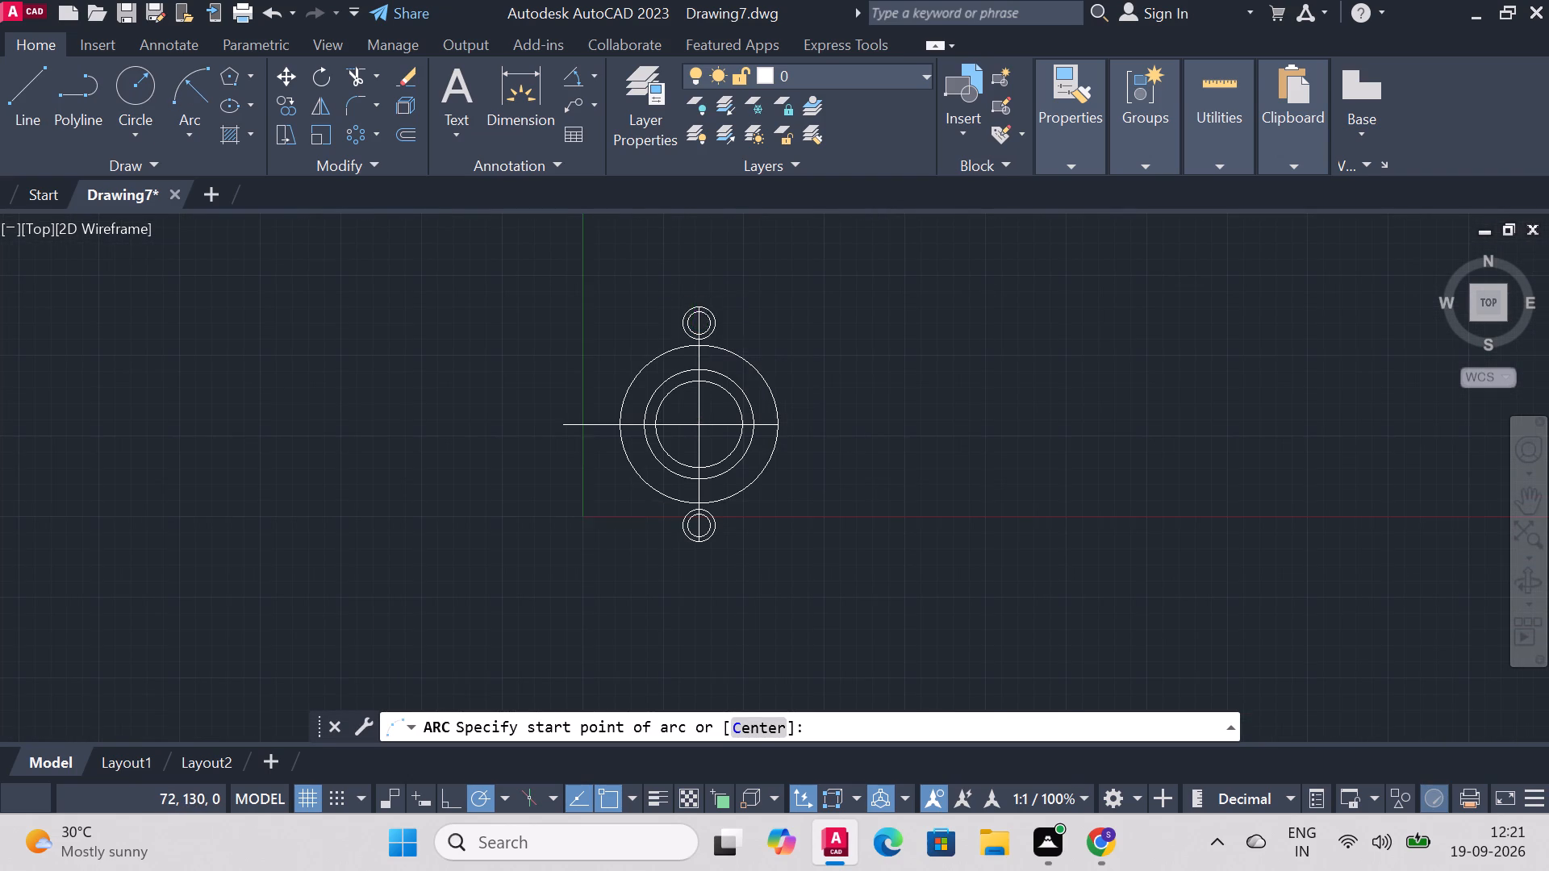
click(686, 306)
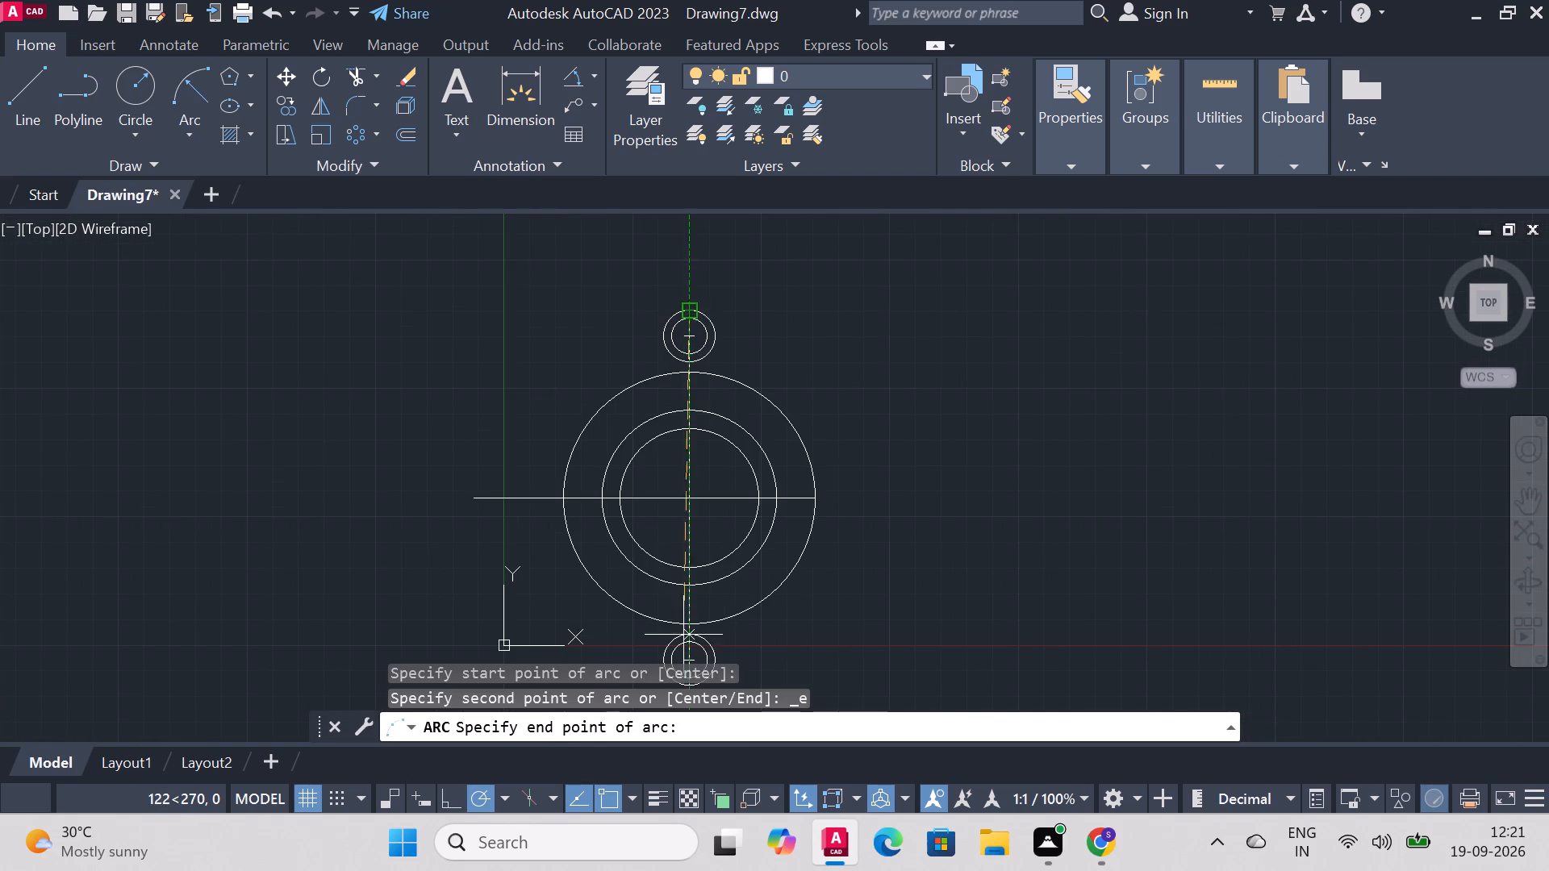
scroll(683, 629, down, 4)
scroll(675, 677, up, 9)
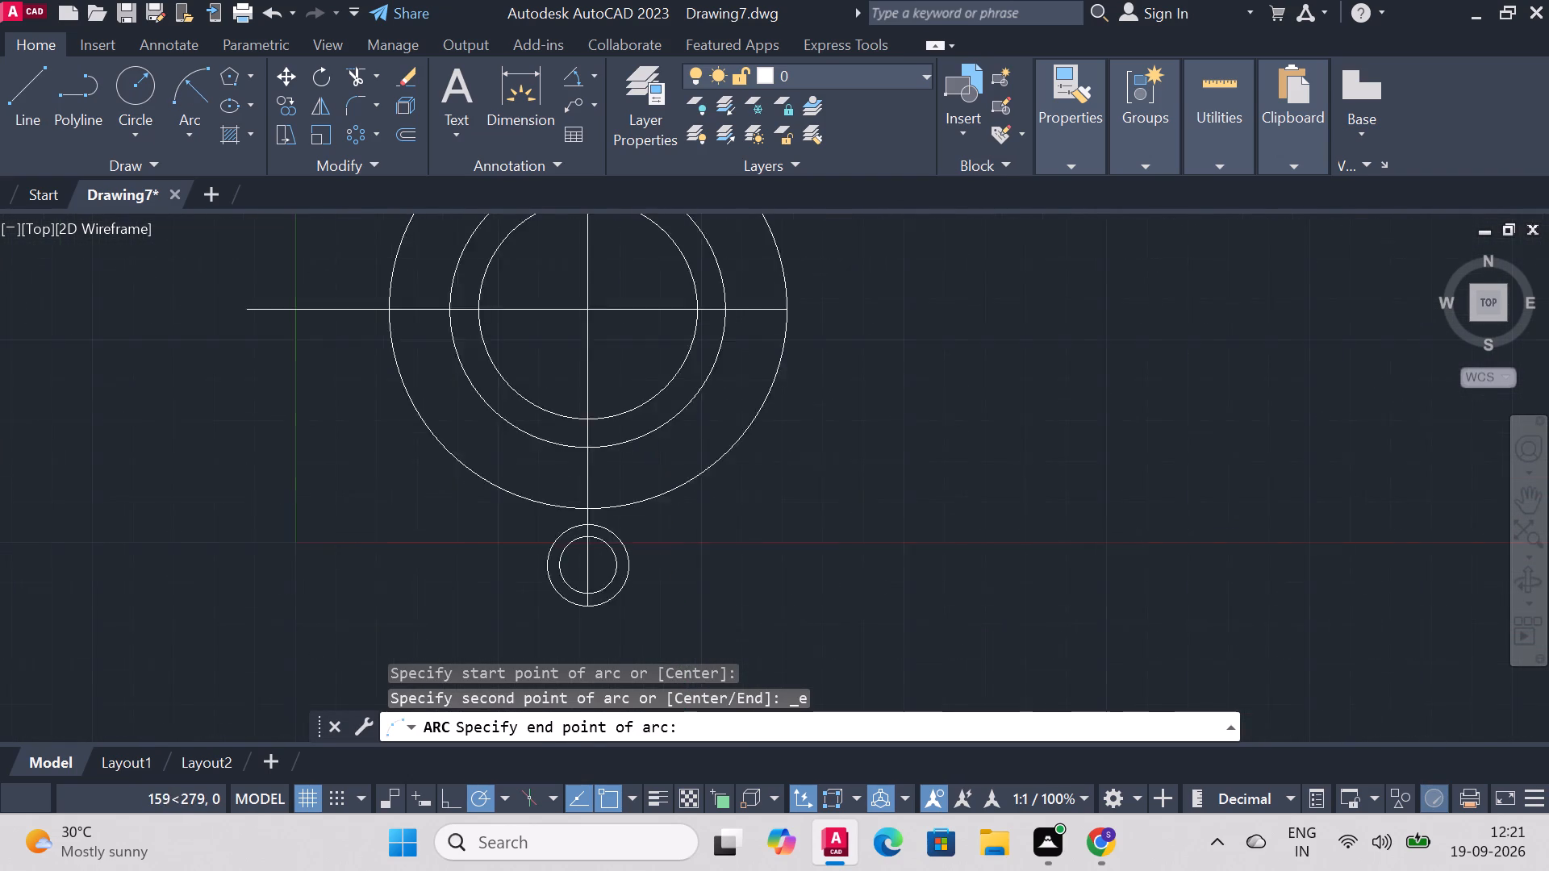
click(528, 586)
scroll(532, 373, down, 5)
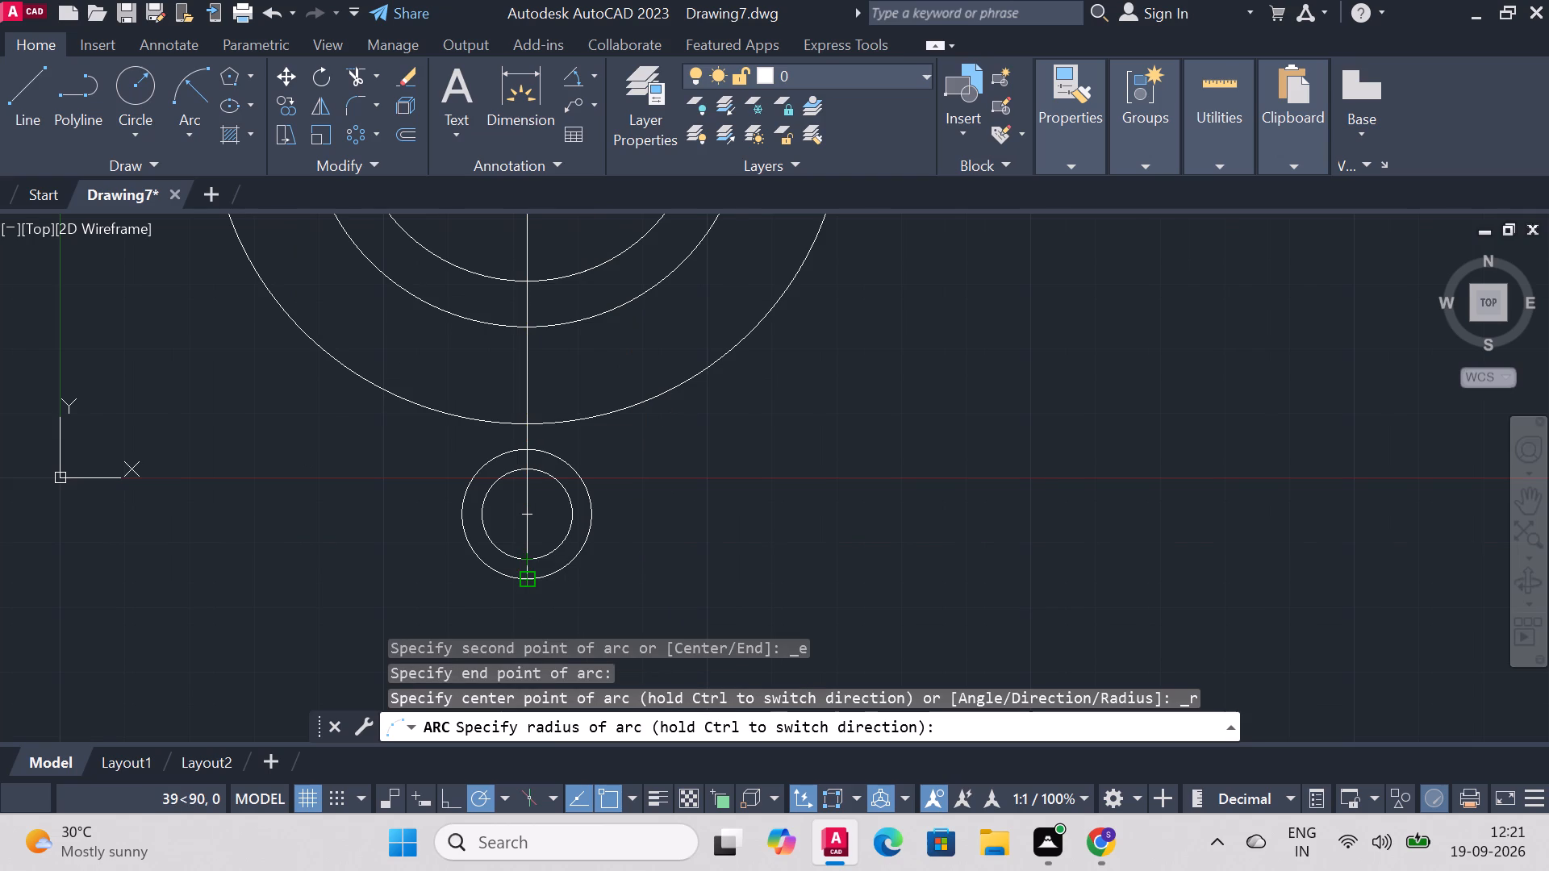
scroll(504, 302, down, 1)
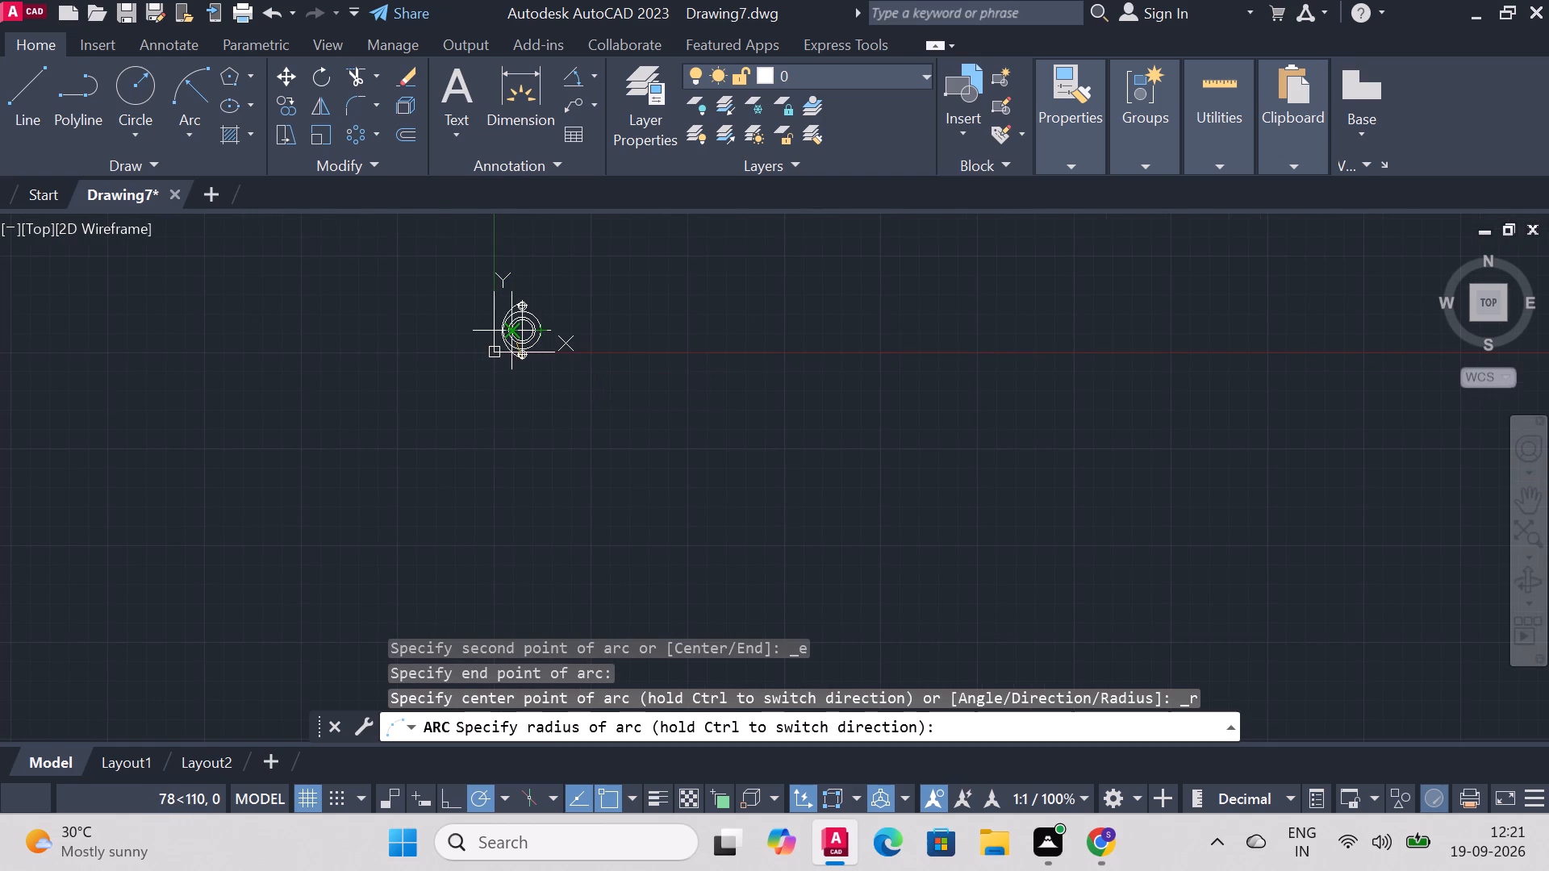
scroll(516, 321, up, 3)
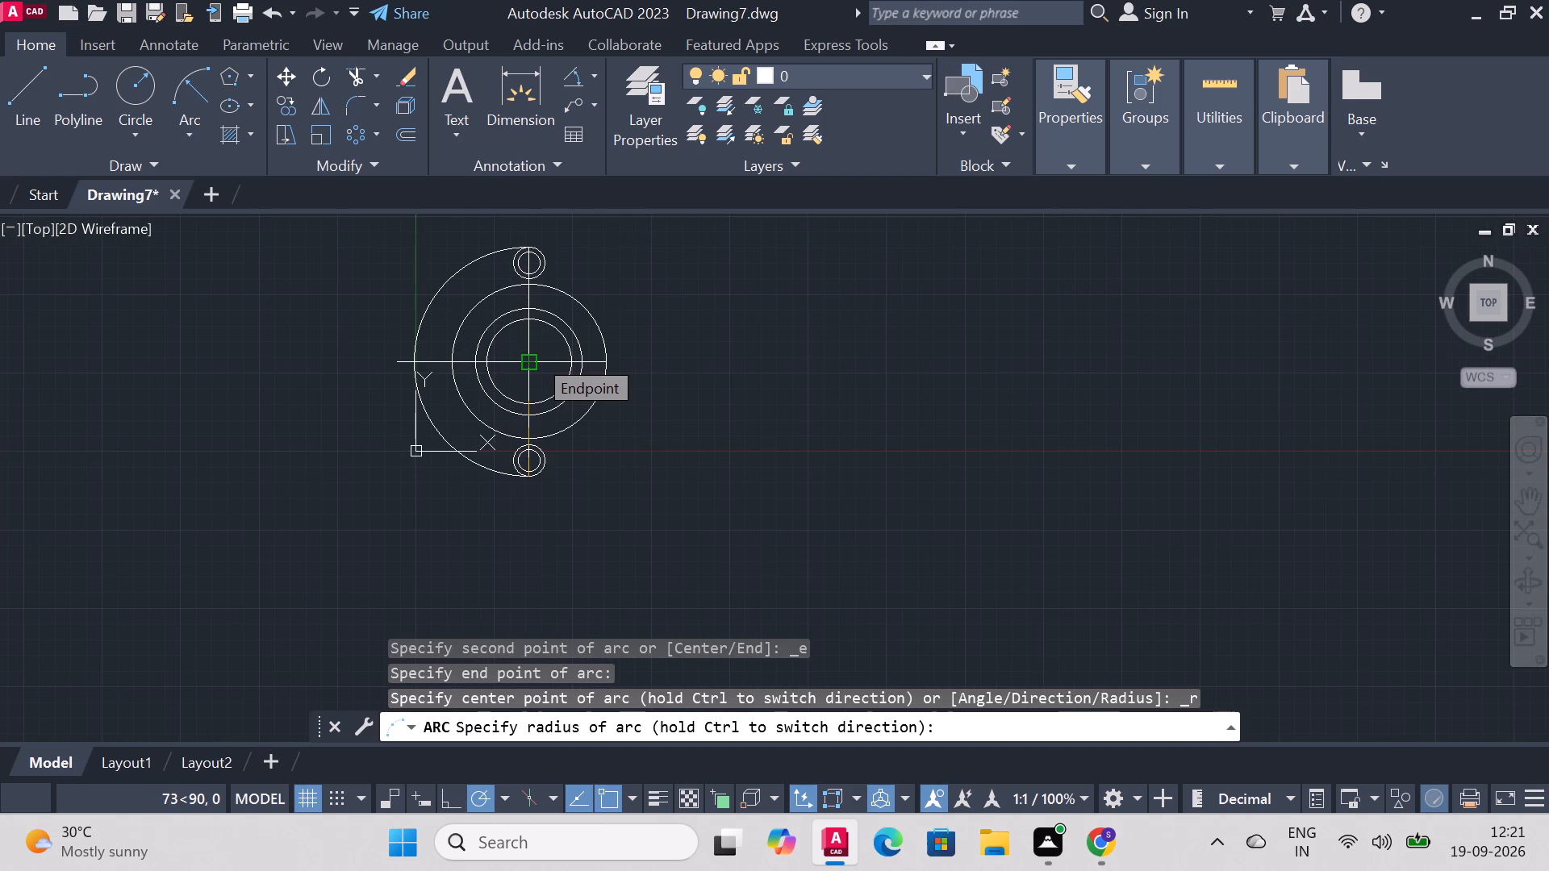
click(535, 356)
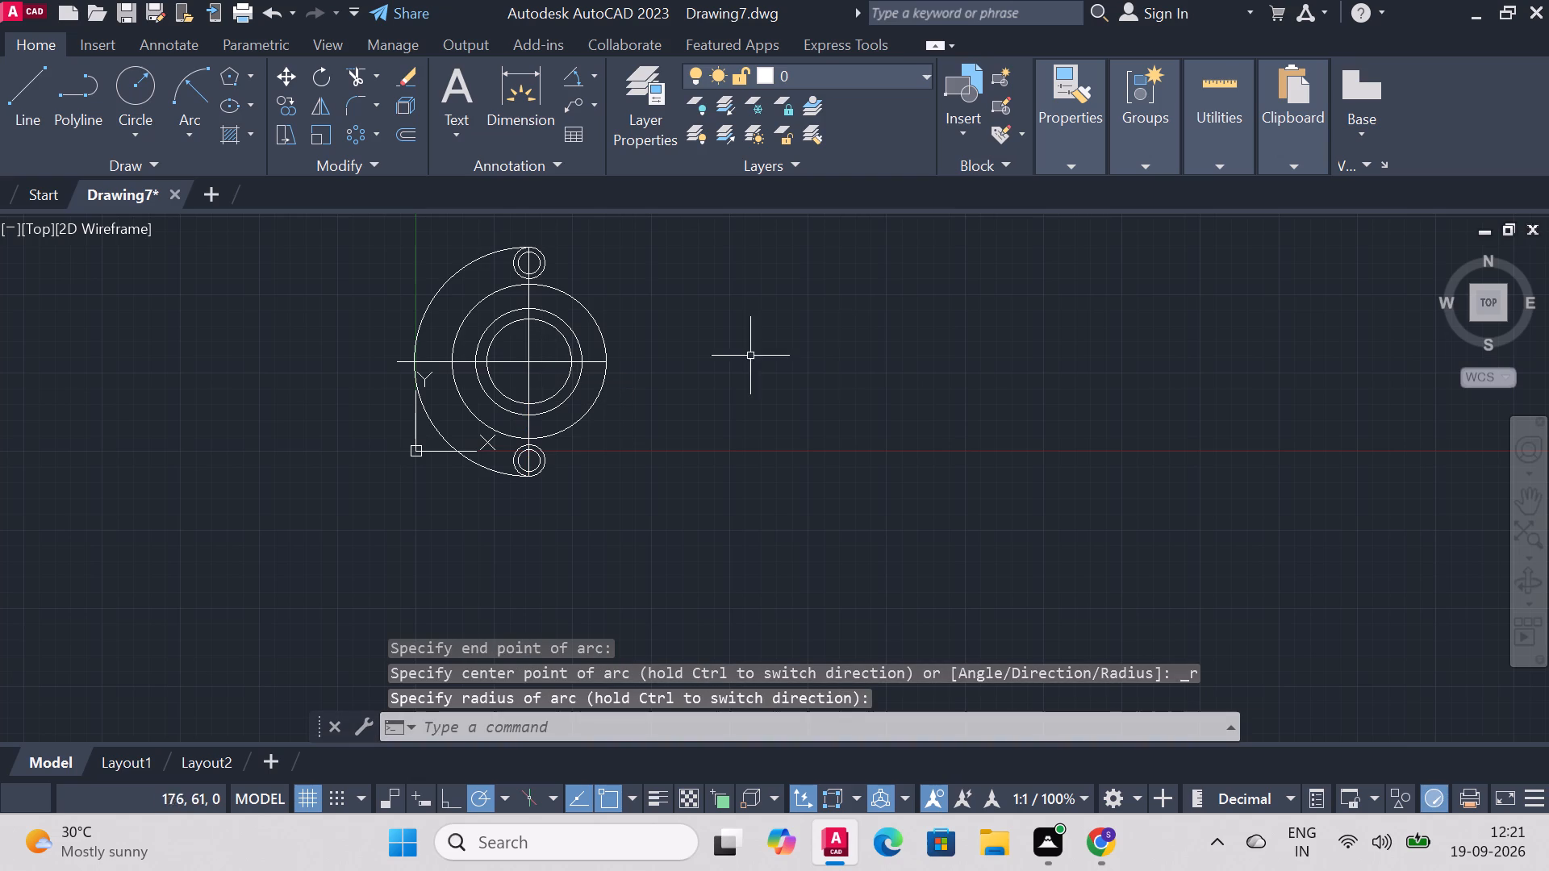
Draw a short line from the horizontal centre line's outer left end to where it meets the large side arc.
scroll(428, 433, up, 2)
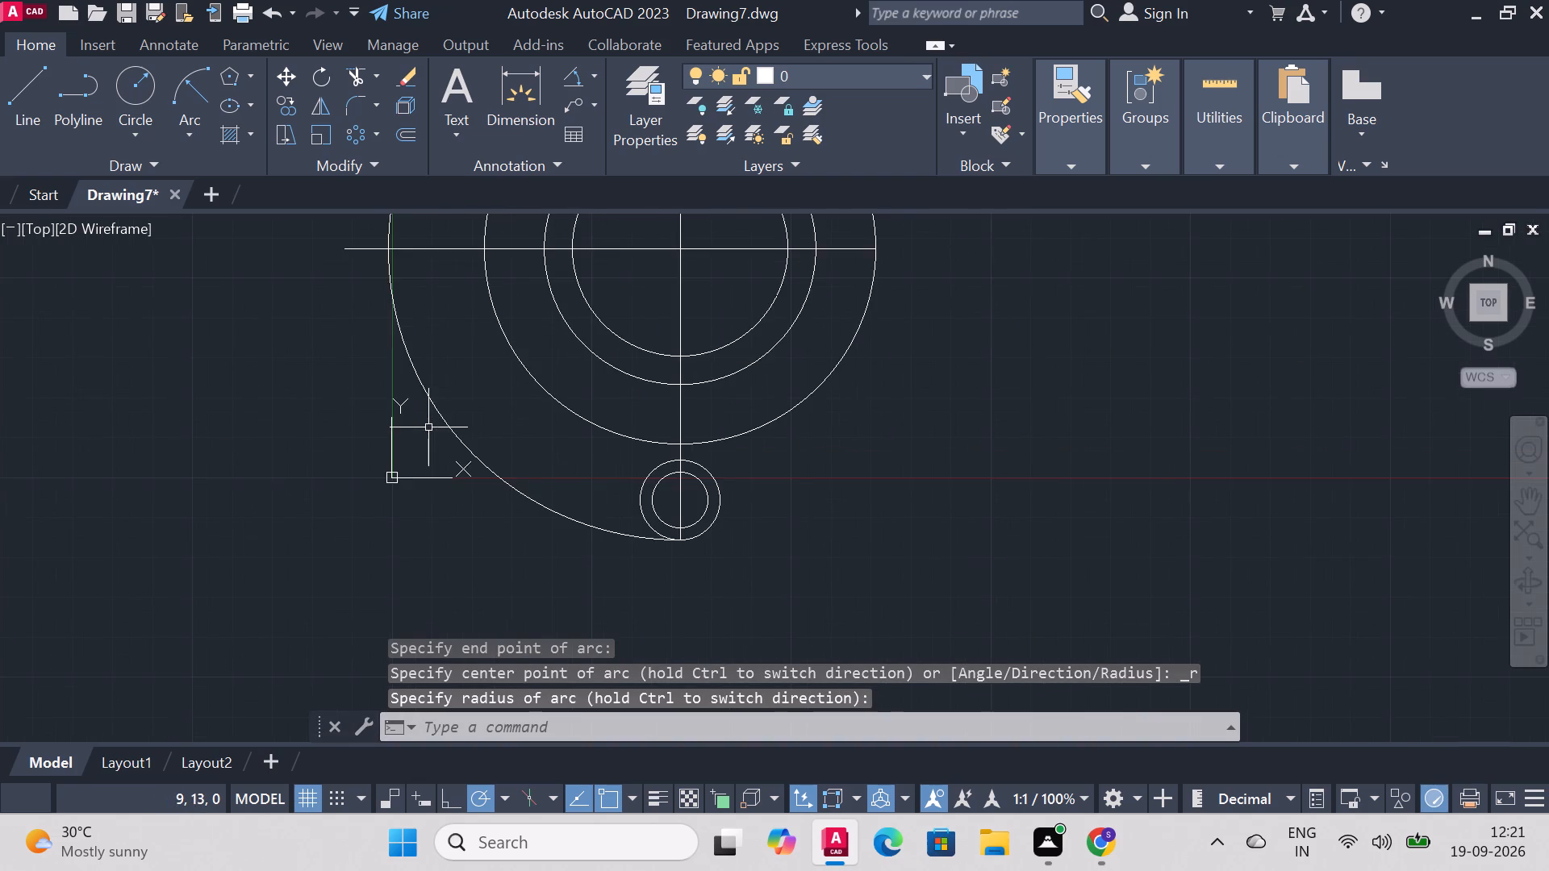
scroll(447, 406, down, 1)
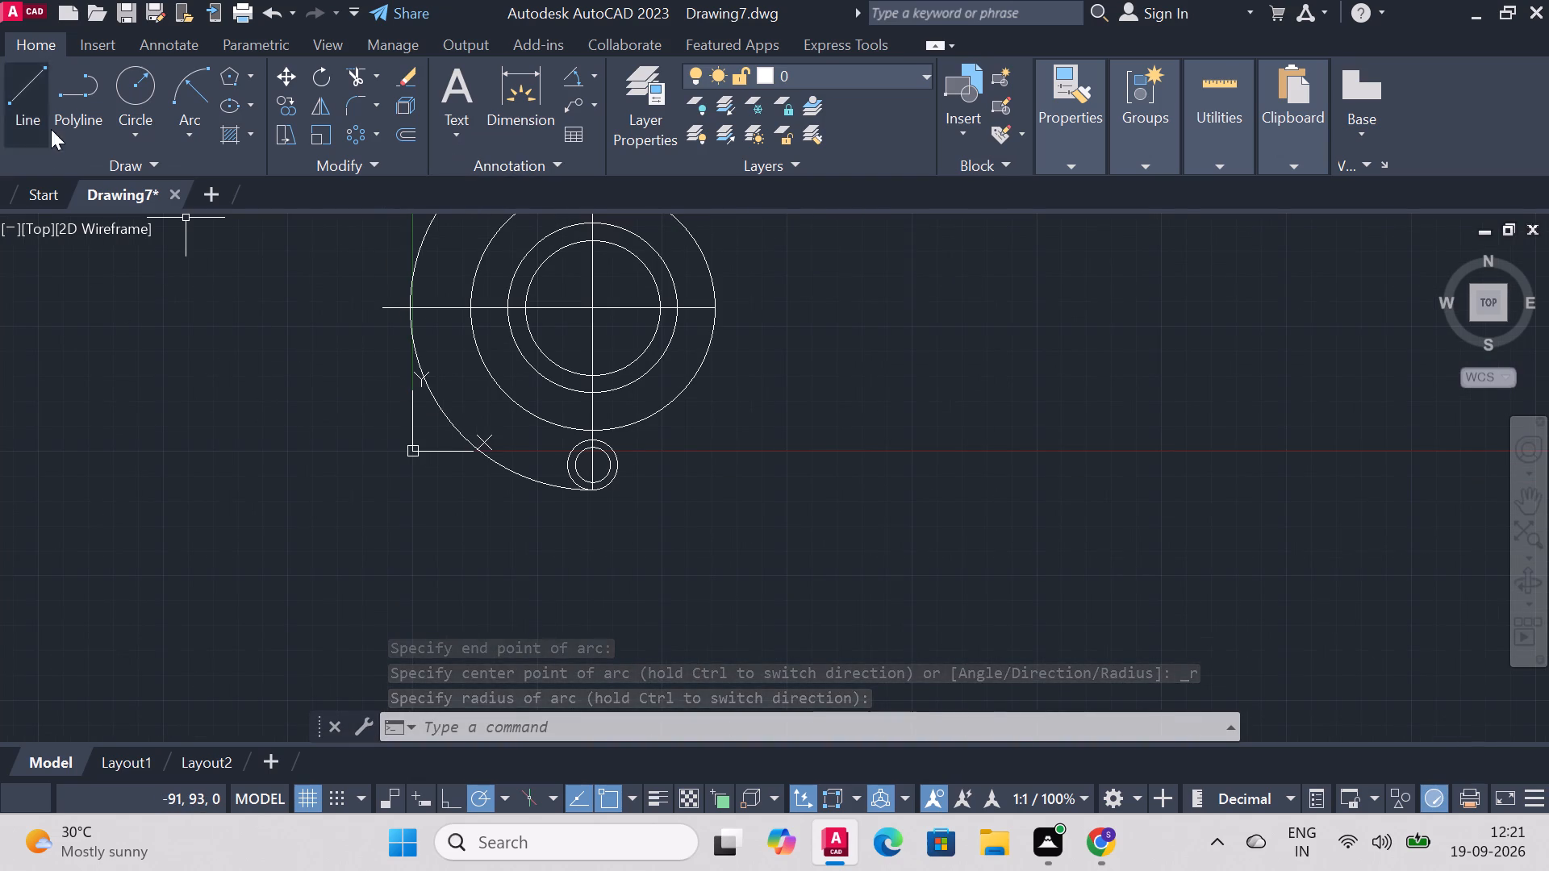
click(20, 96)
scroll(361, 285, up, 1)
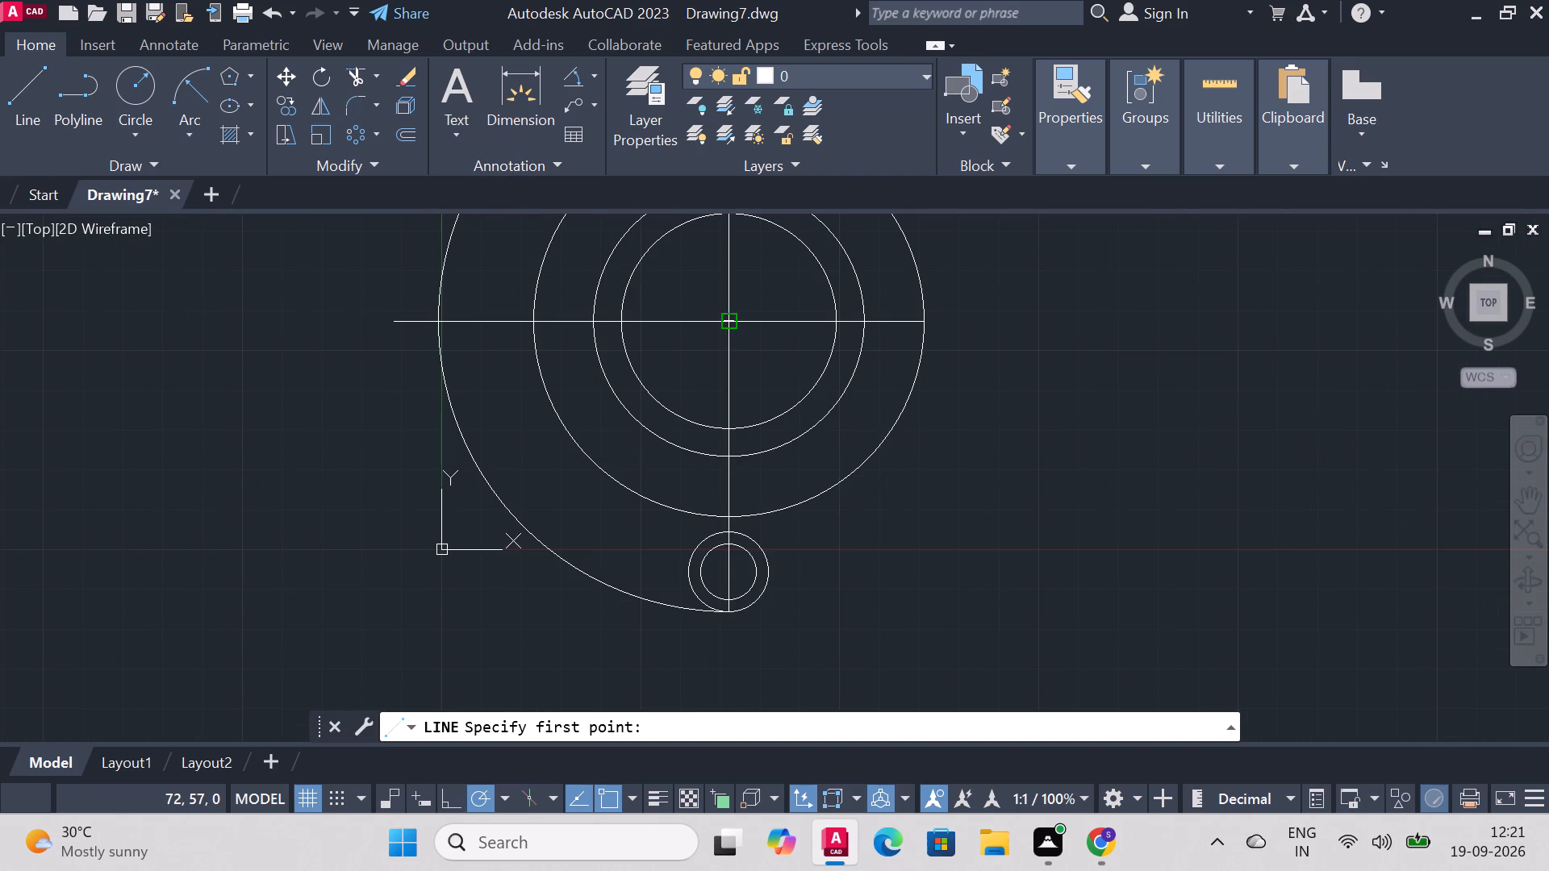
click(399, 323)
click(436, 322)
right_click(436, 322)
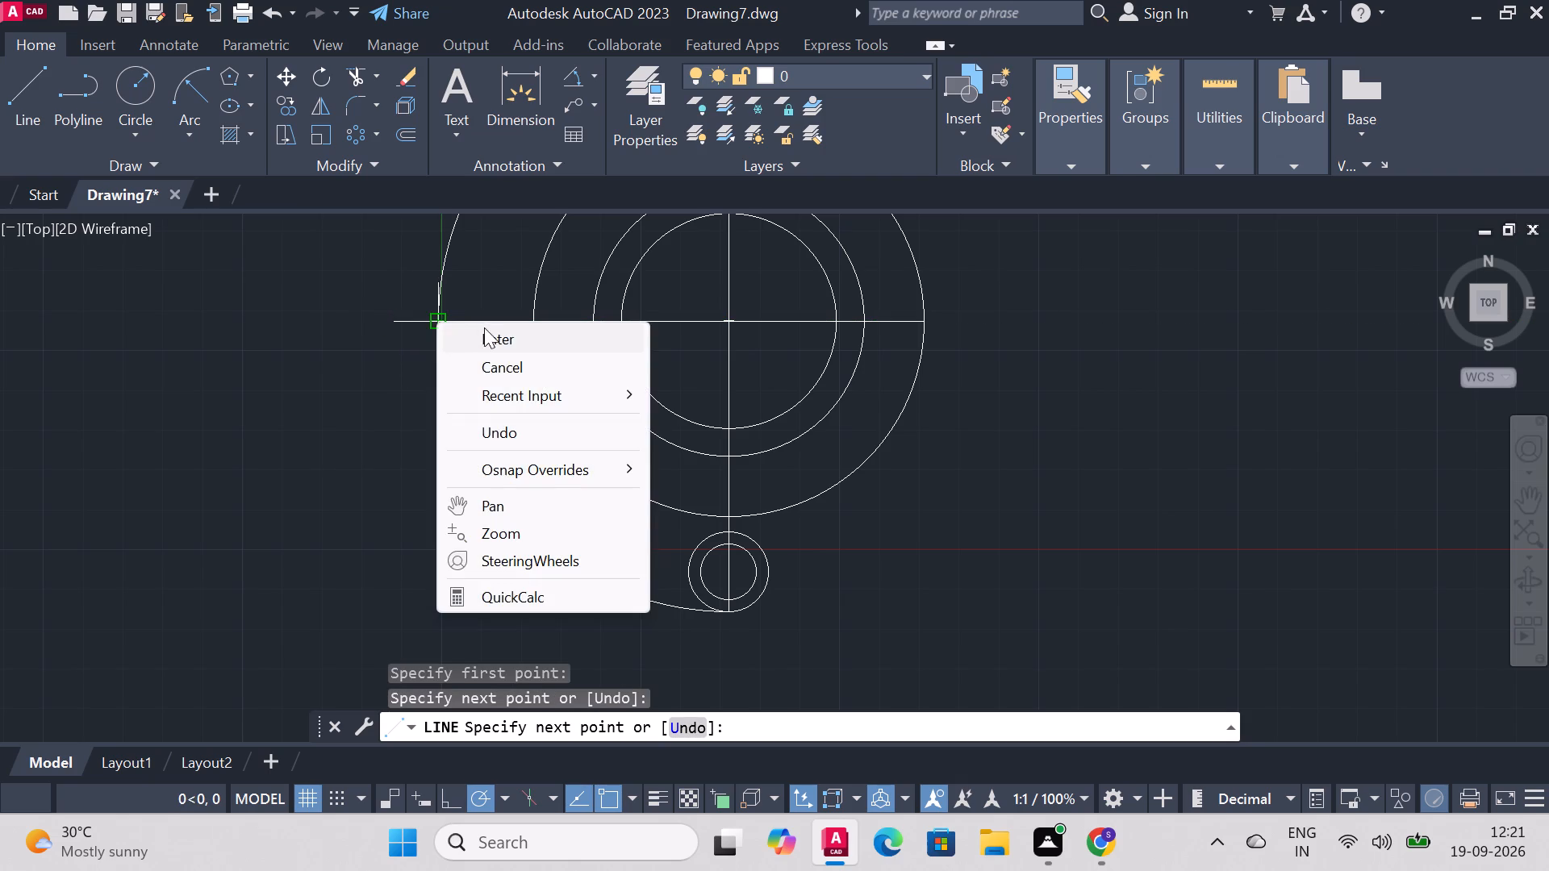
click(485, 327)
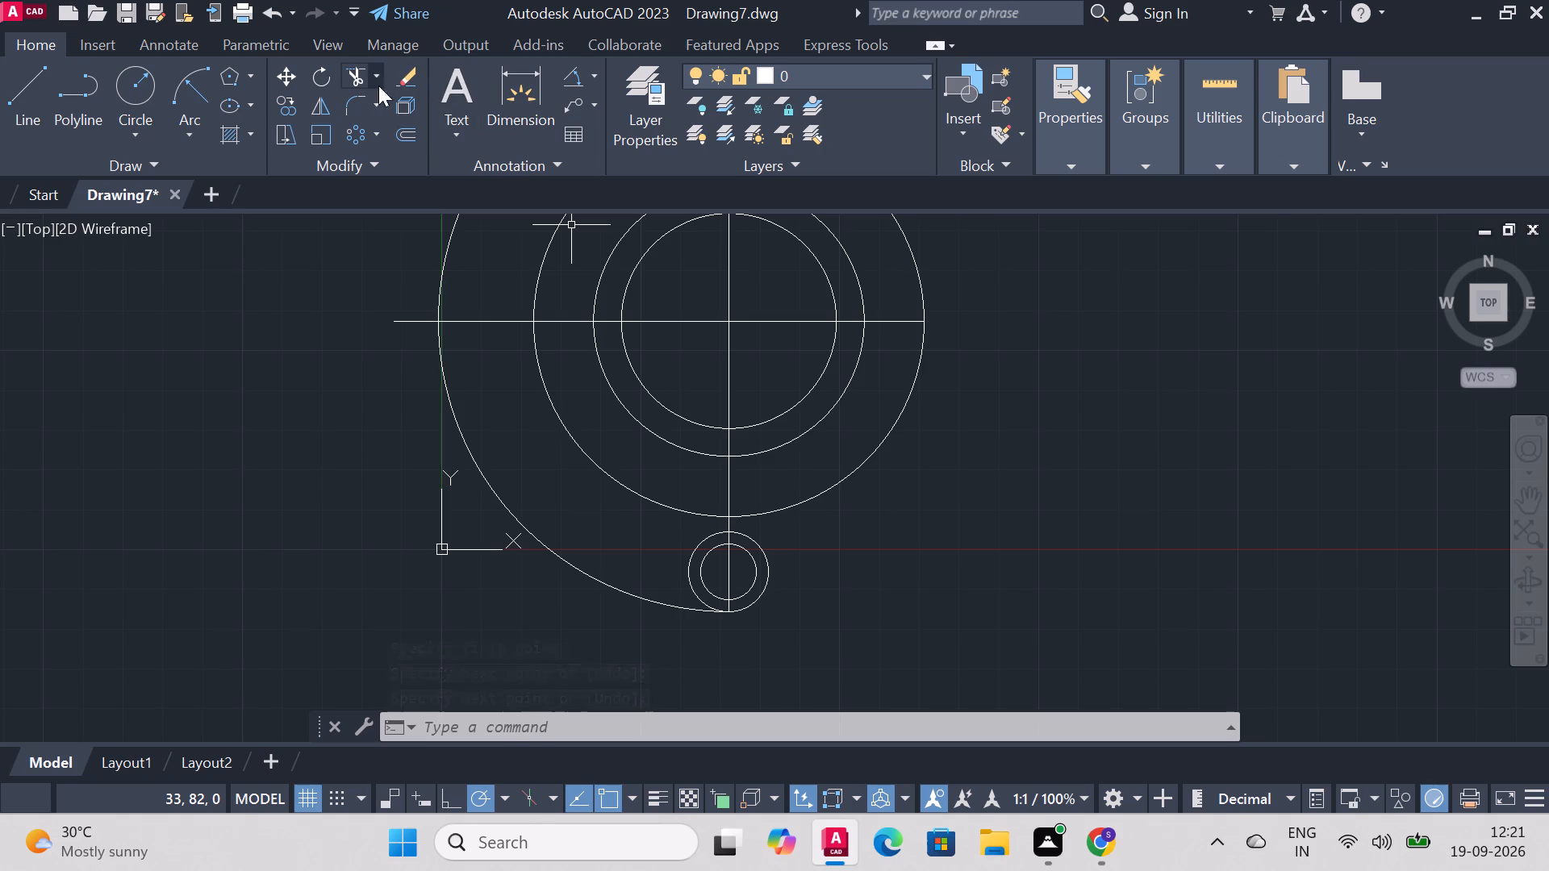
Trim away the part of the large side arc below the horizontal centre line.
click(357, 82)
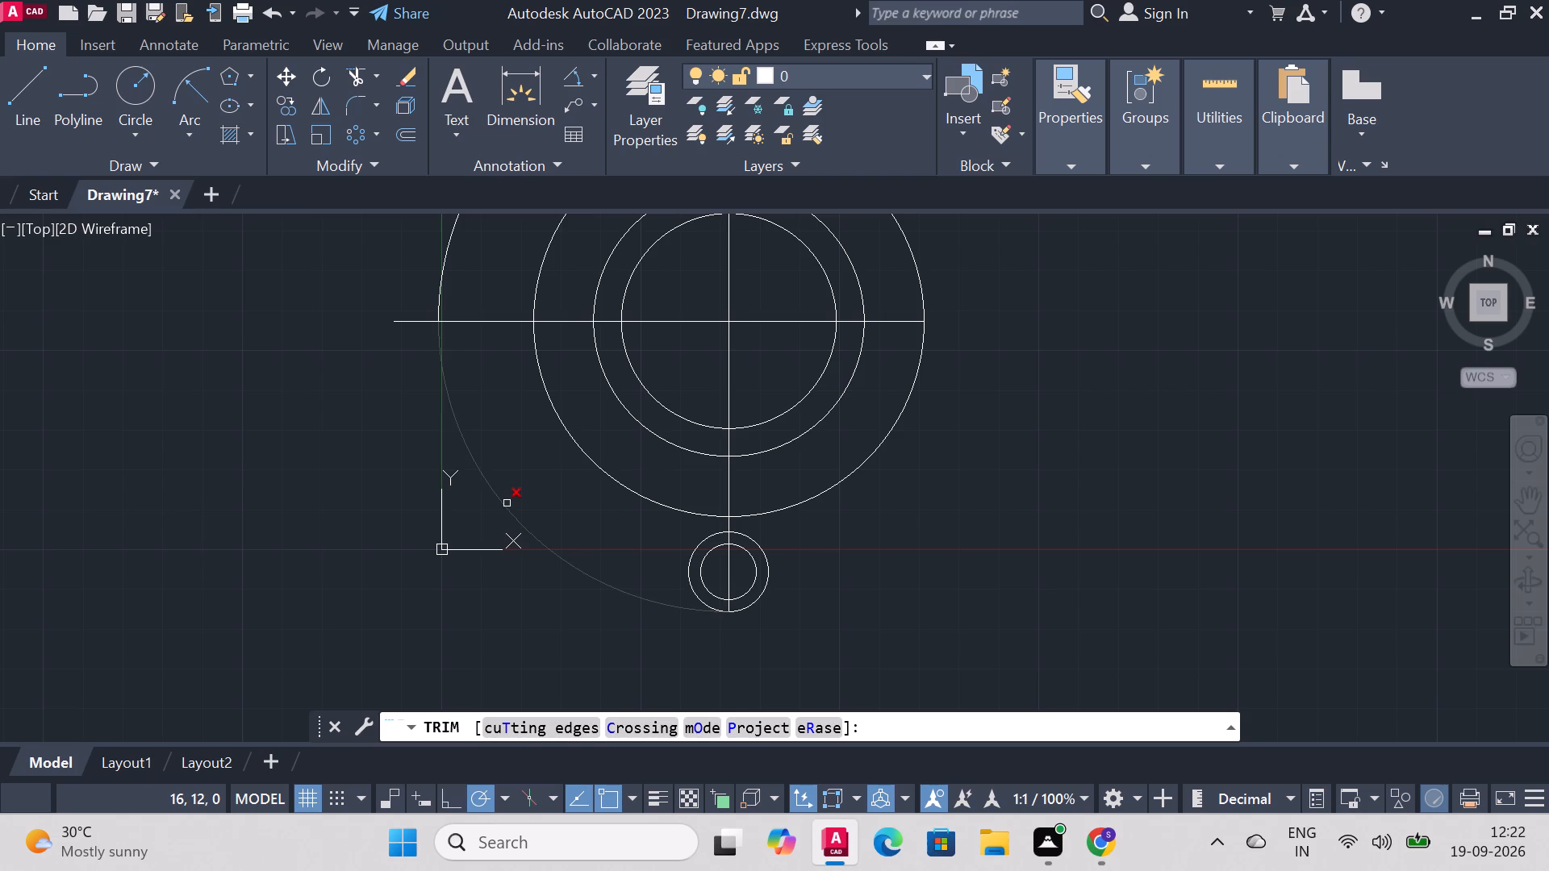
click(473, 461)
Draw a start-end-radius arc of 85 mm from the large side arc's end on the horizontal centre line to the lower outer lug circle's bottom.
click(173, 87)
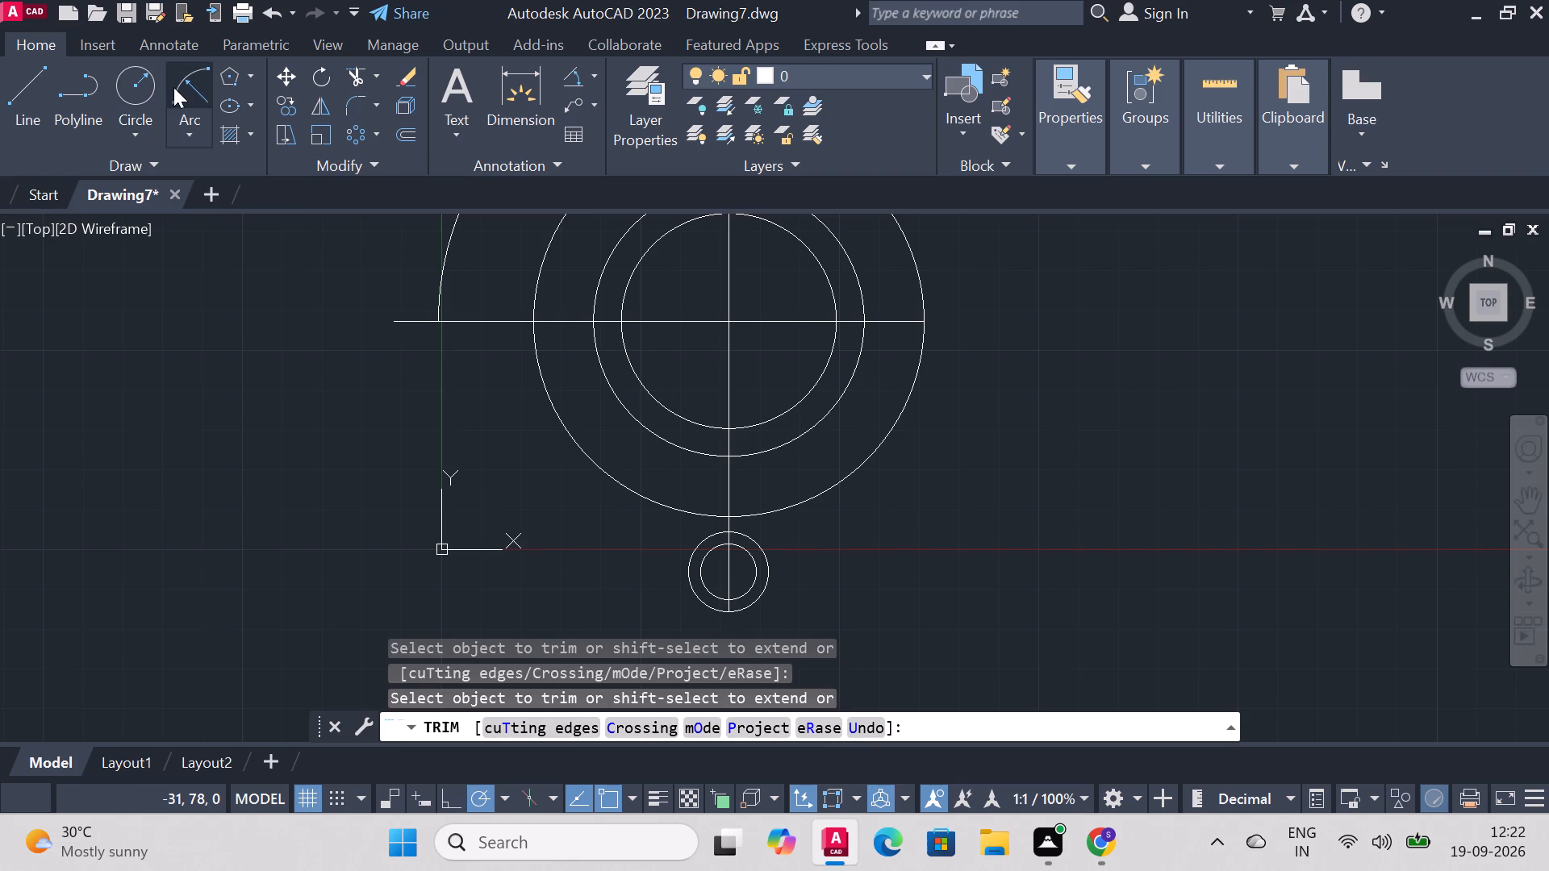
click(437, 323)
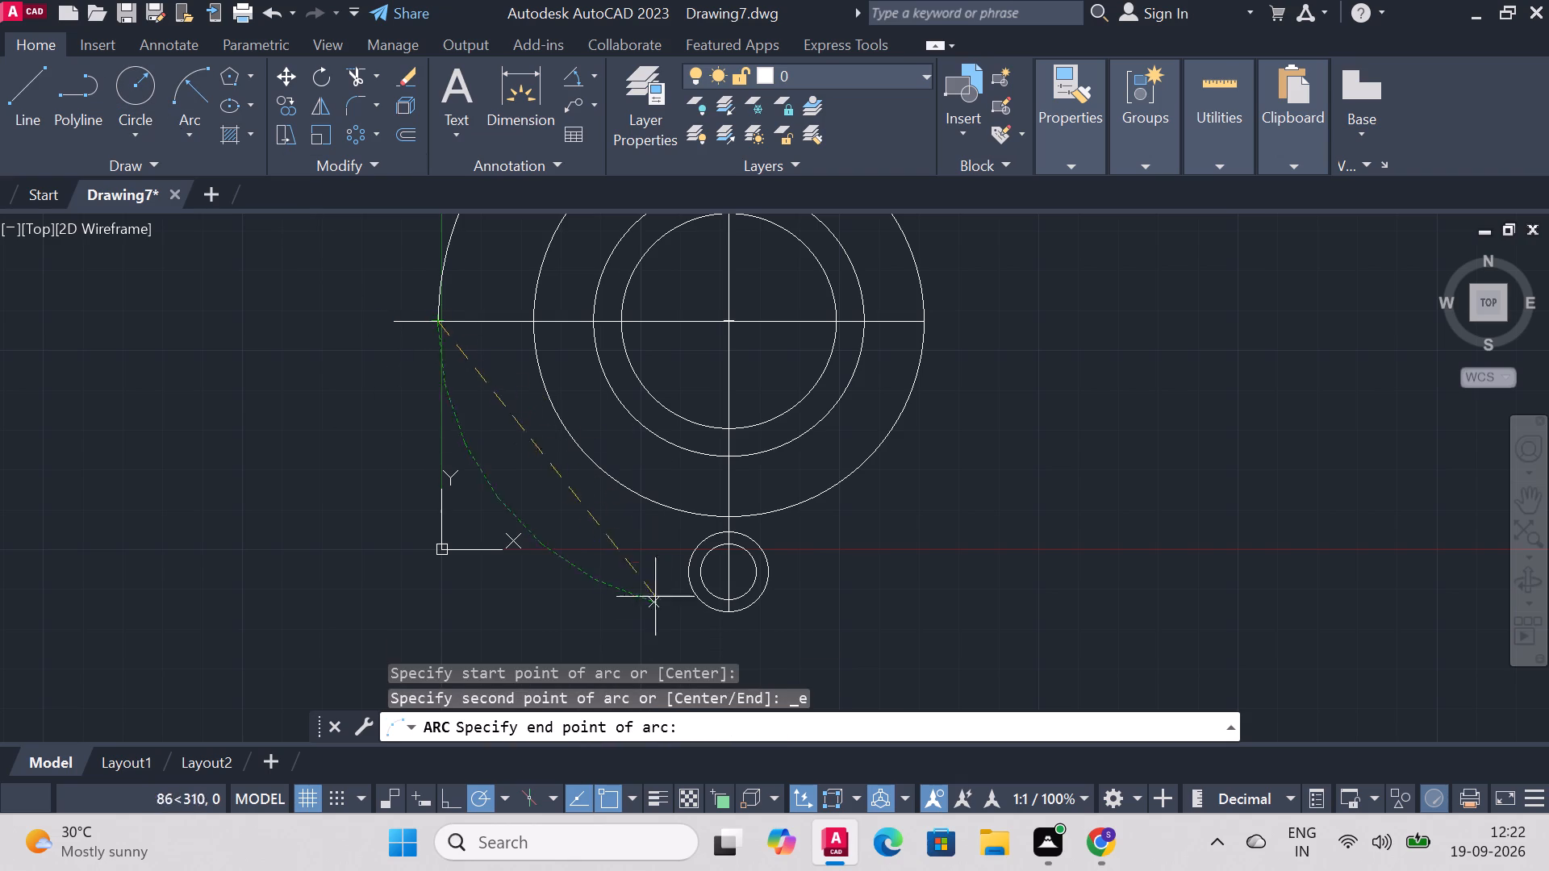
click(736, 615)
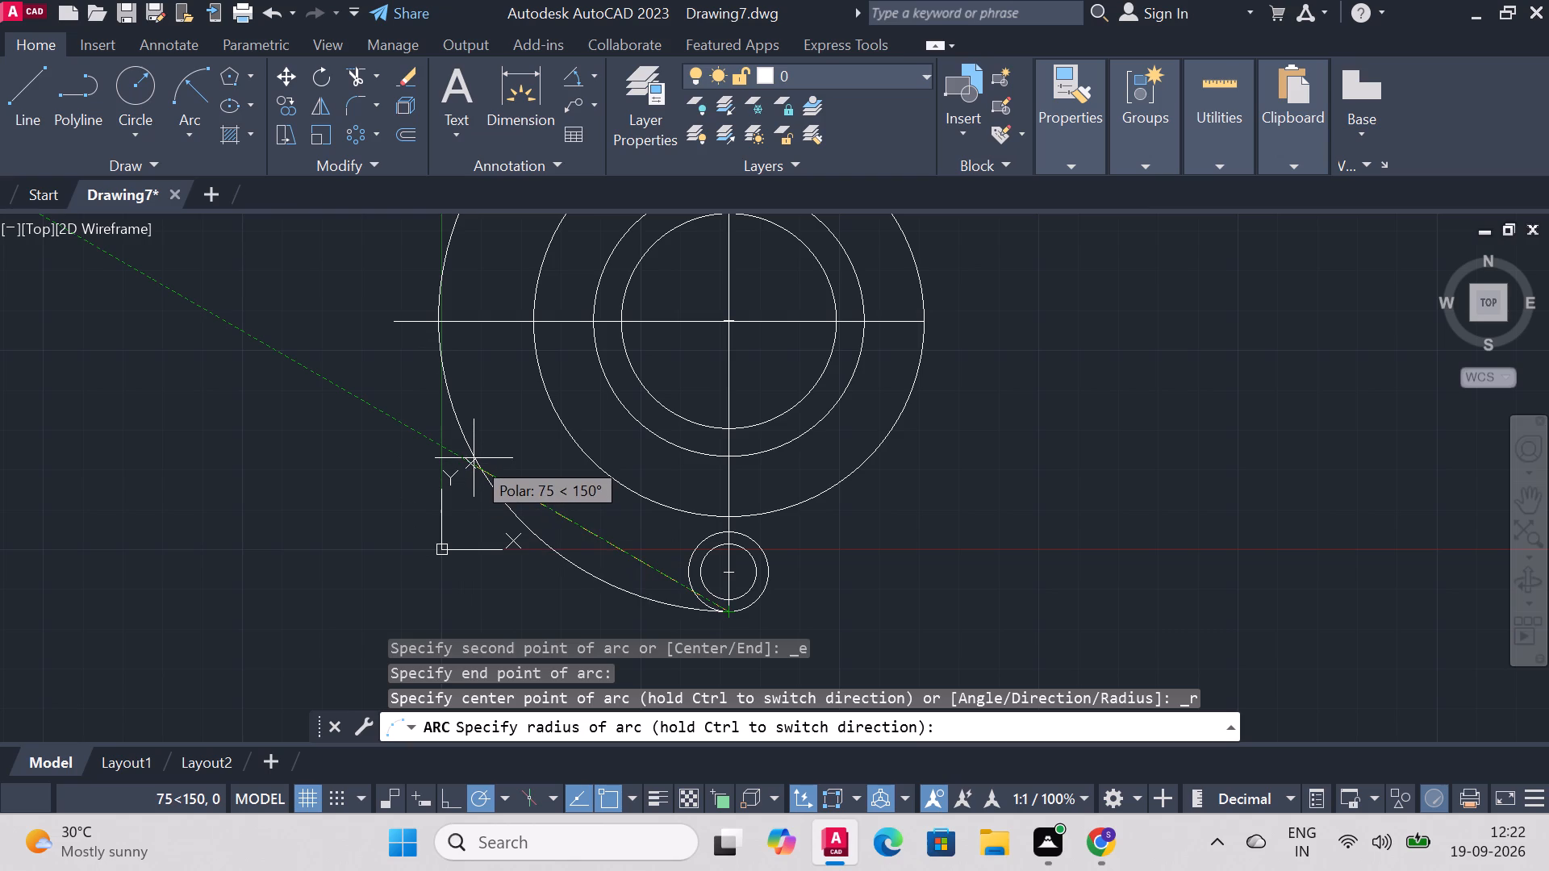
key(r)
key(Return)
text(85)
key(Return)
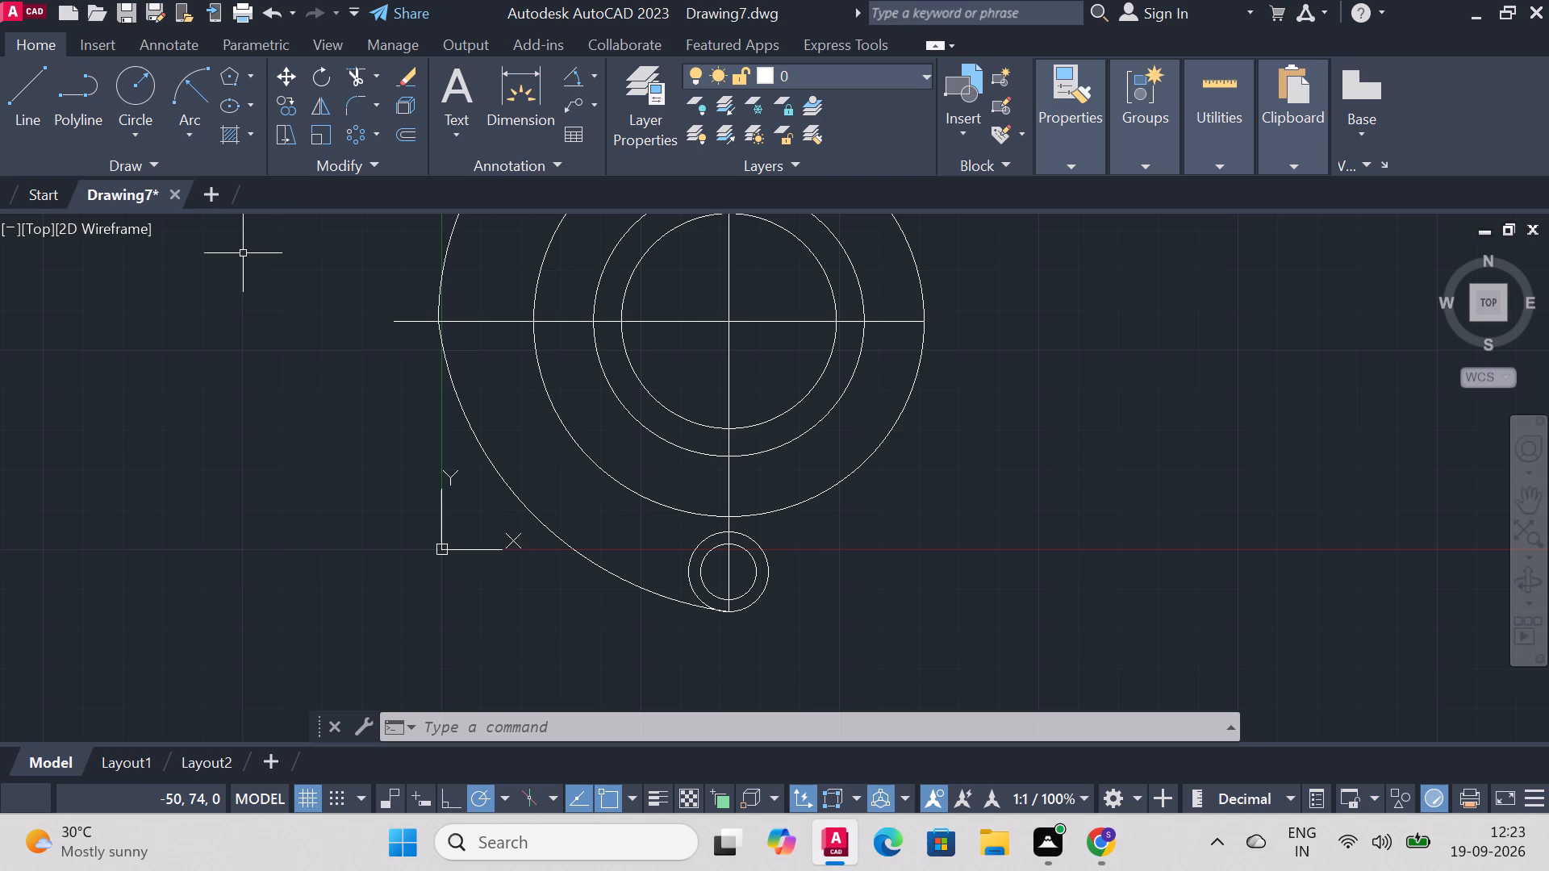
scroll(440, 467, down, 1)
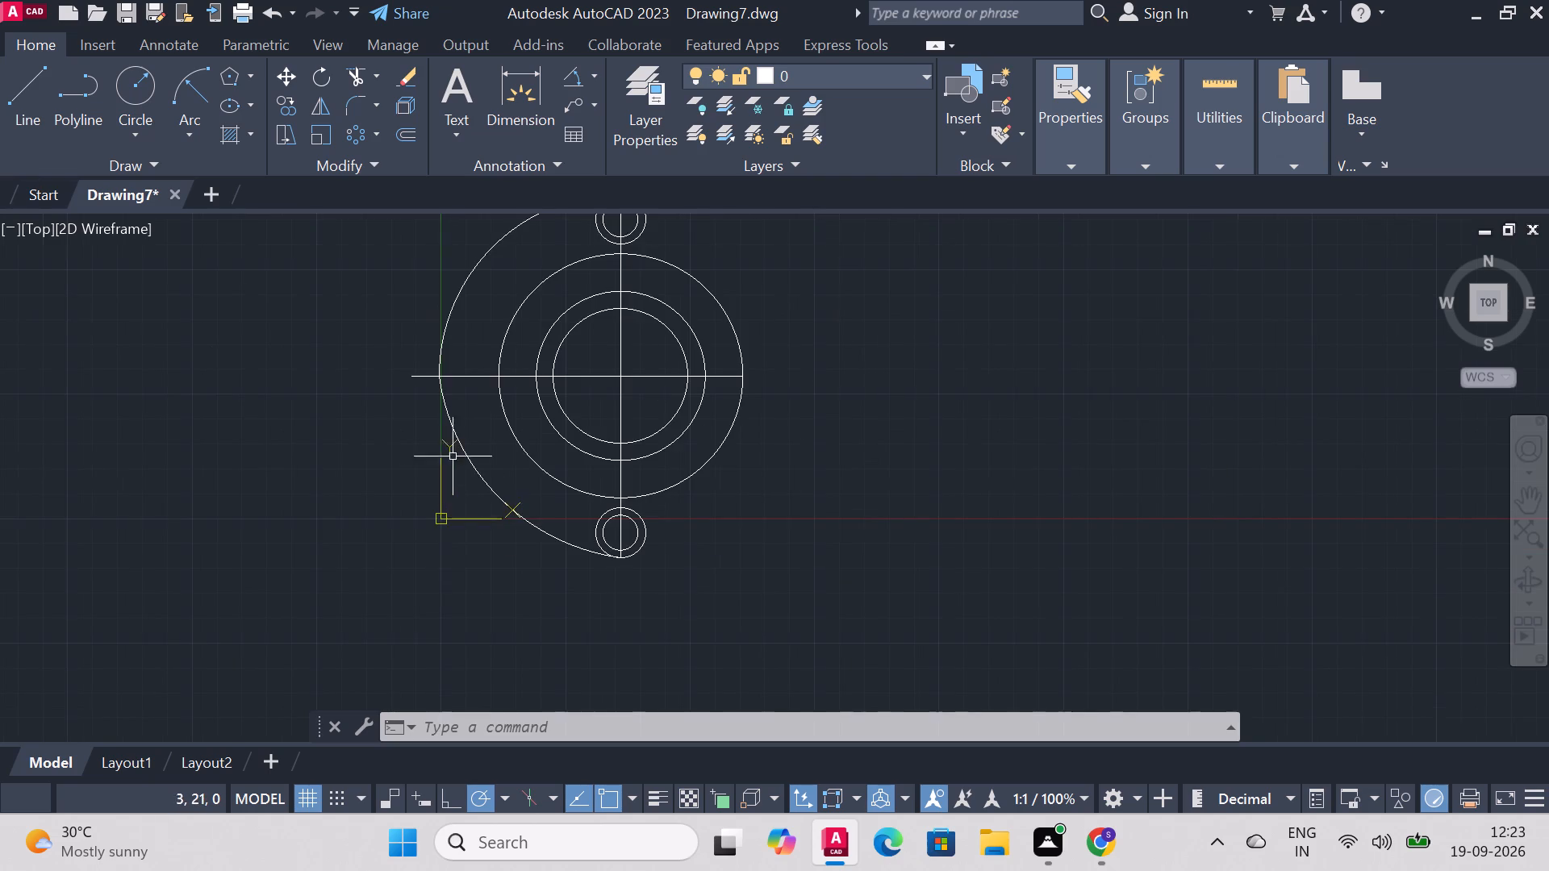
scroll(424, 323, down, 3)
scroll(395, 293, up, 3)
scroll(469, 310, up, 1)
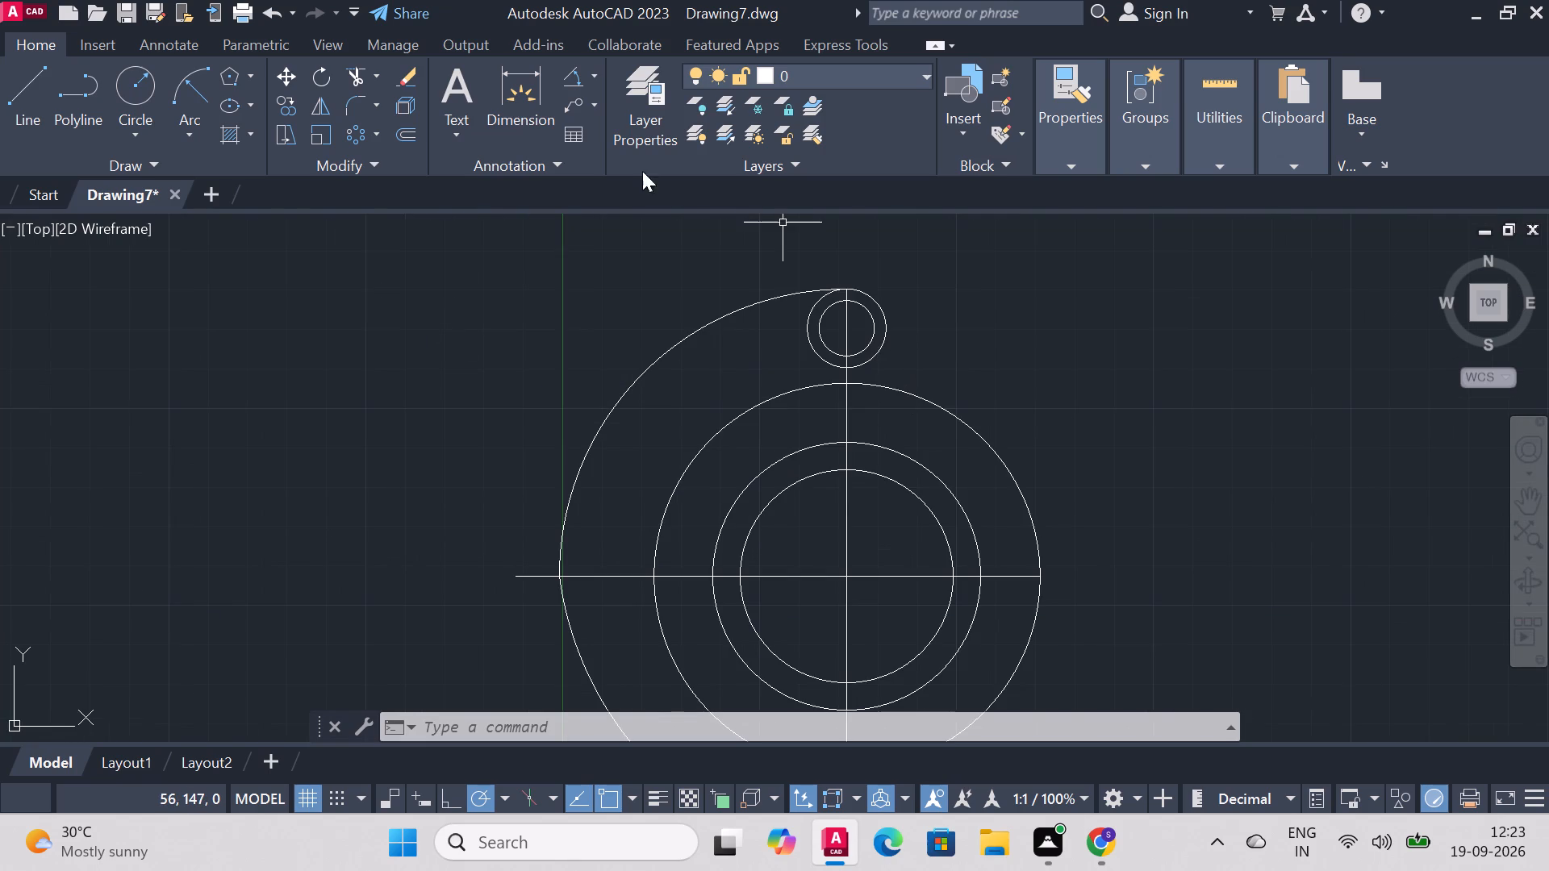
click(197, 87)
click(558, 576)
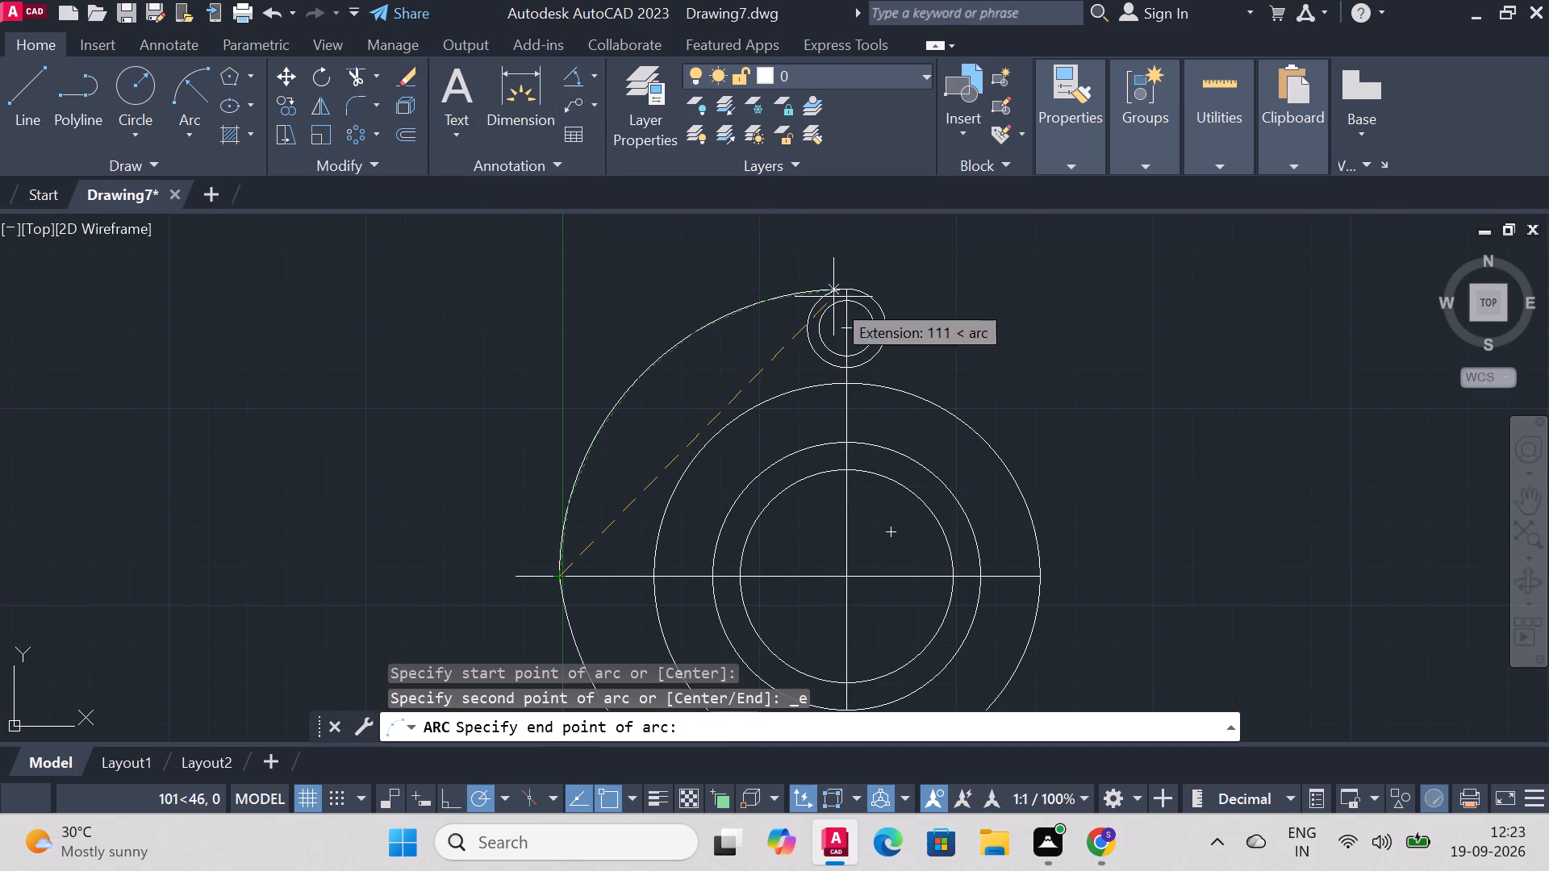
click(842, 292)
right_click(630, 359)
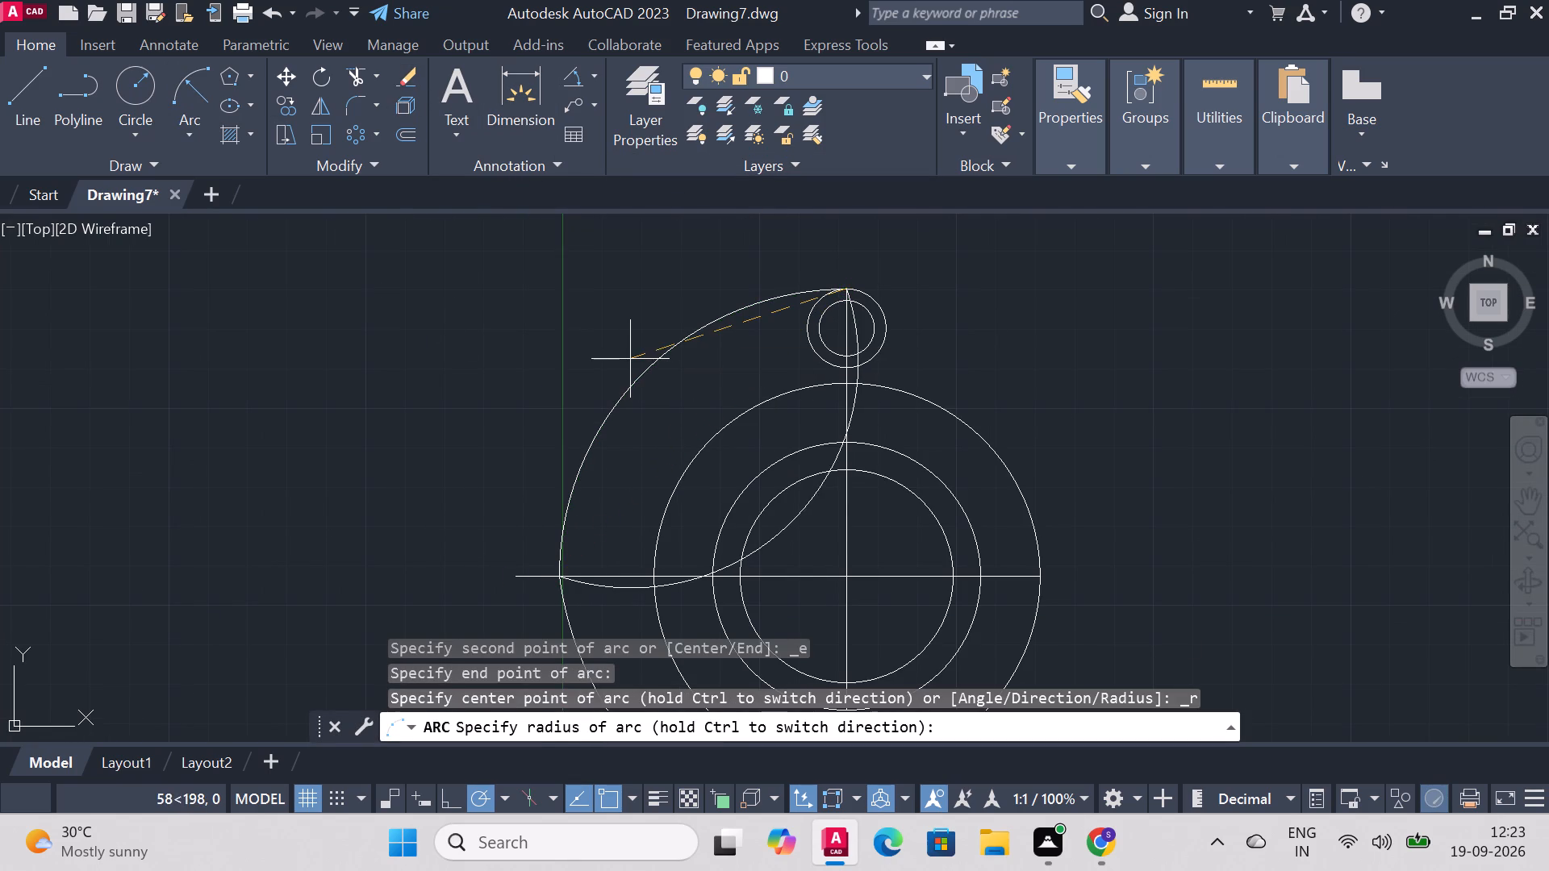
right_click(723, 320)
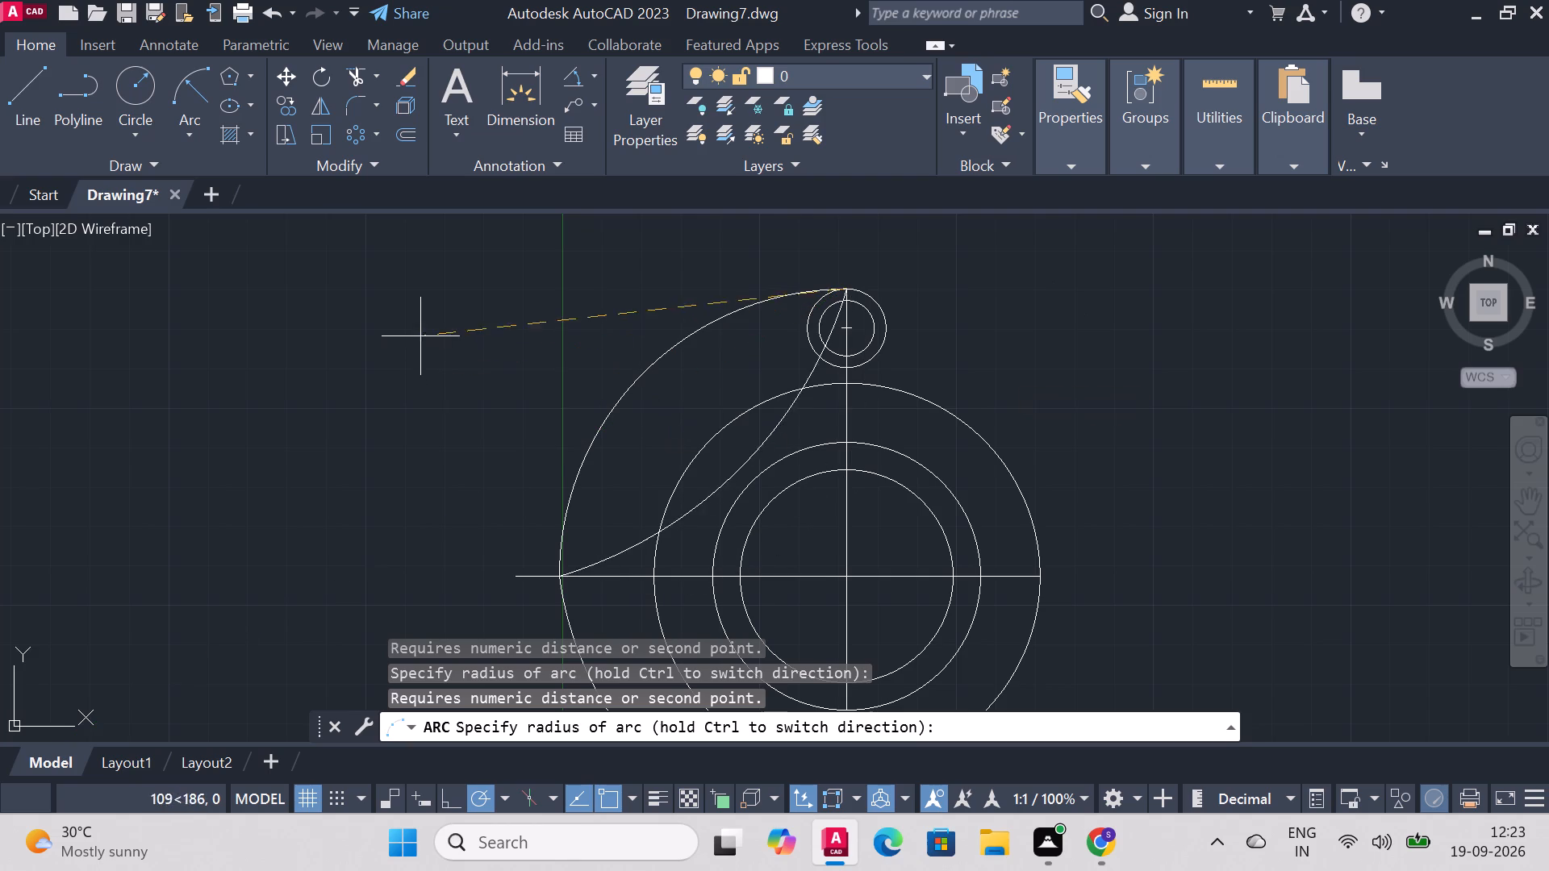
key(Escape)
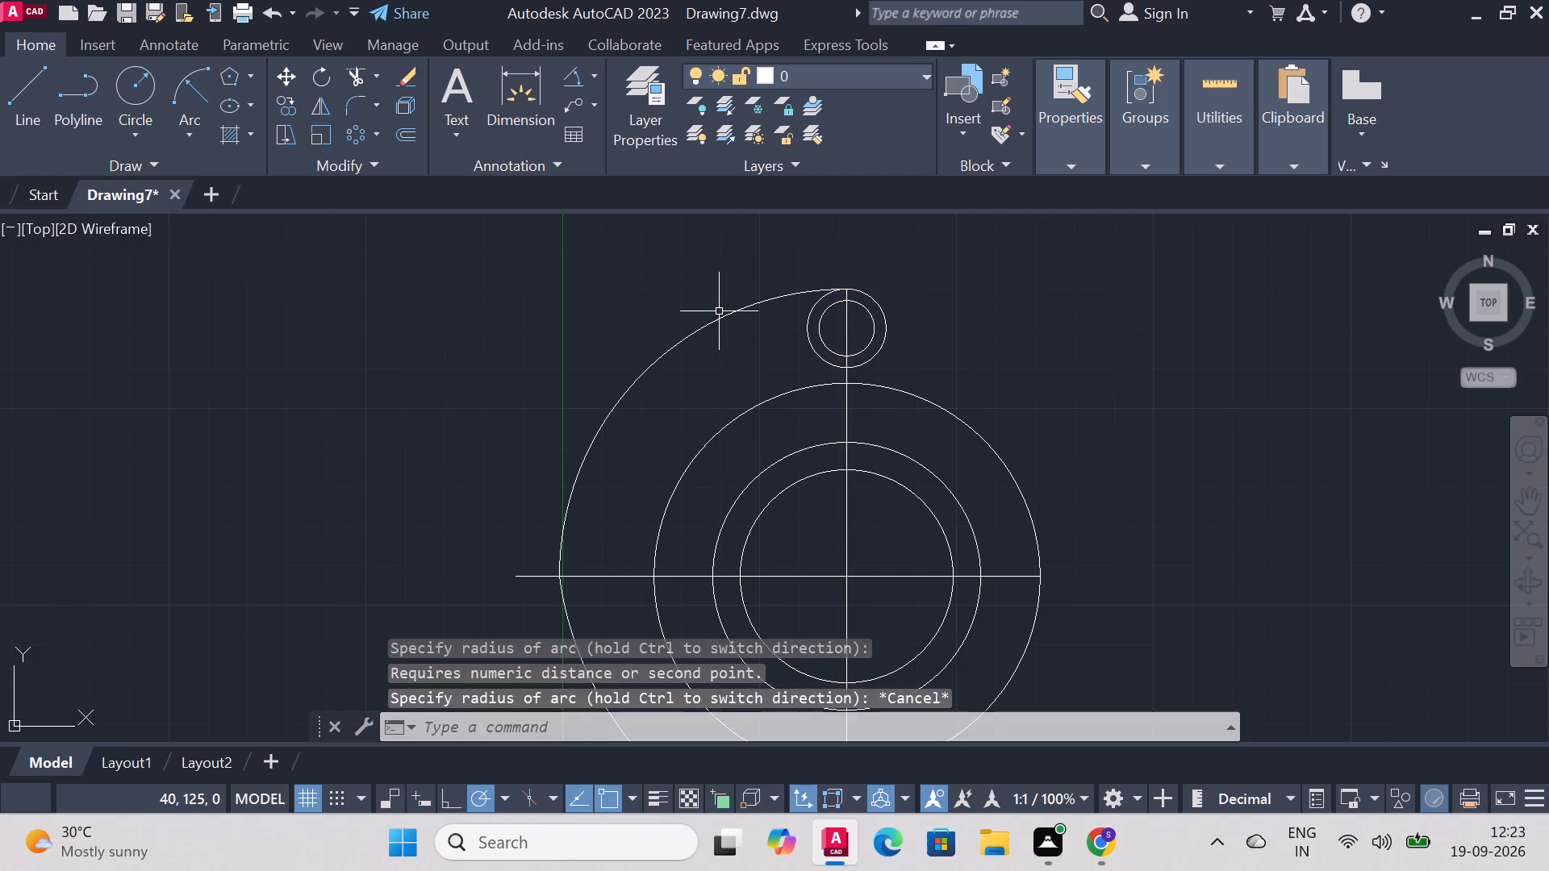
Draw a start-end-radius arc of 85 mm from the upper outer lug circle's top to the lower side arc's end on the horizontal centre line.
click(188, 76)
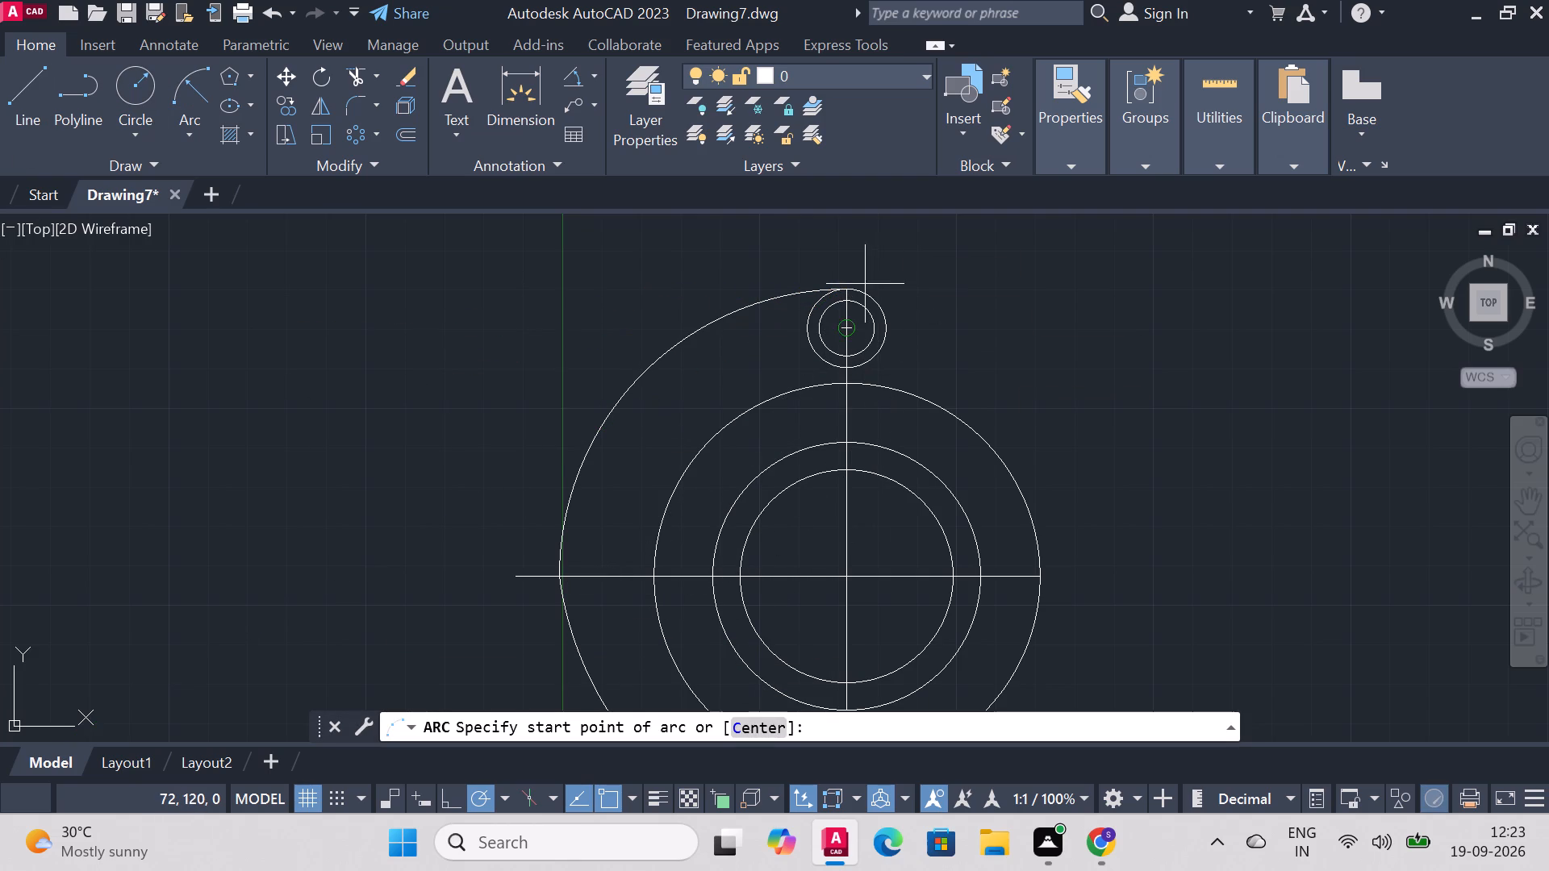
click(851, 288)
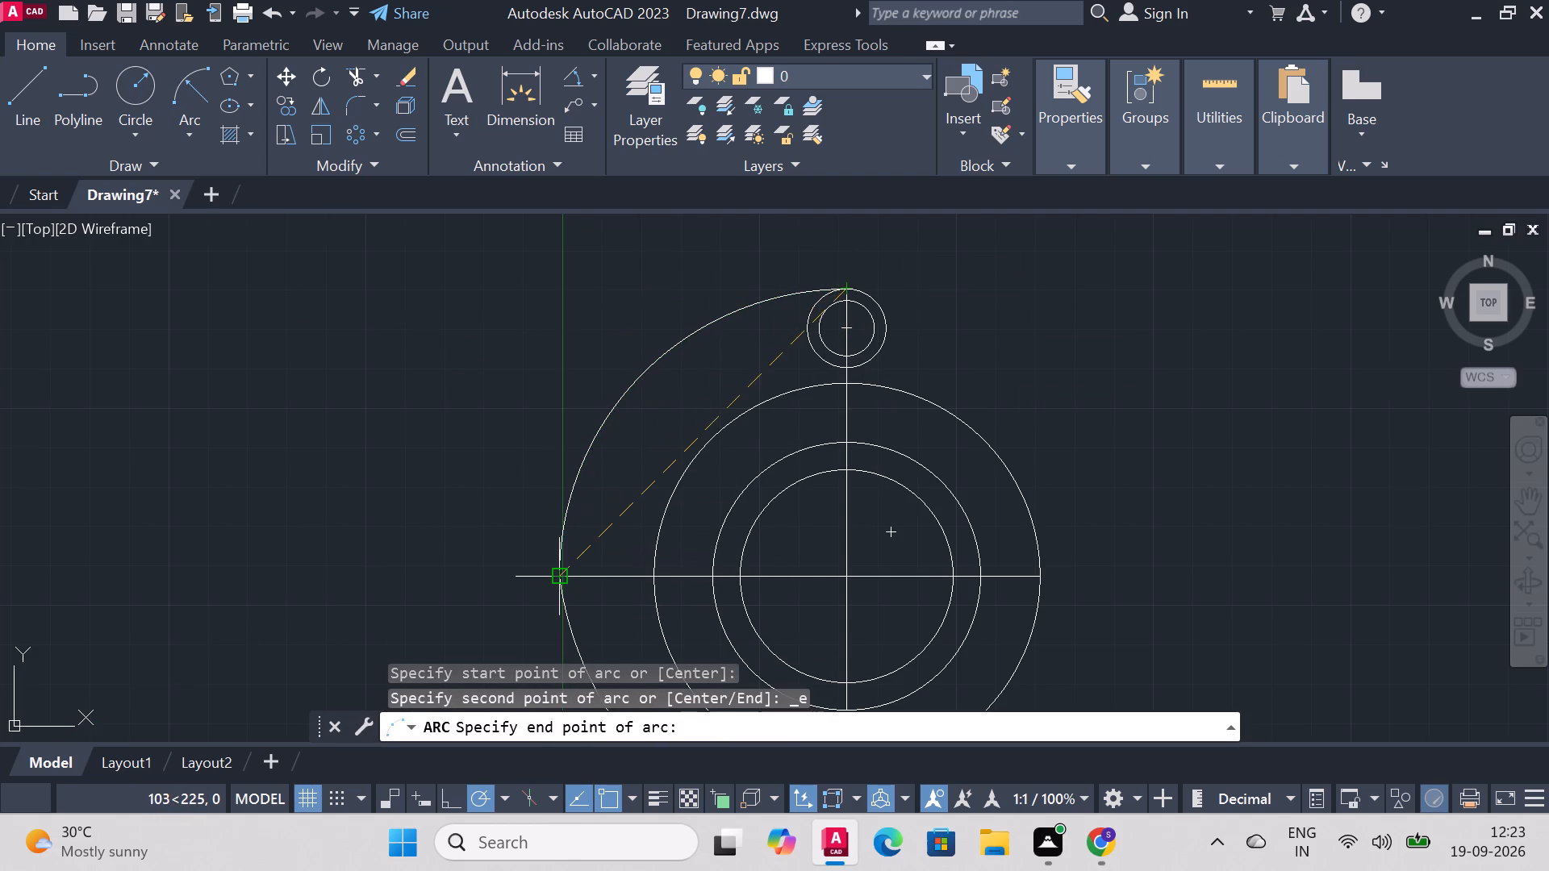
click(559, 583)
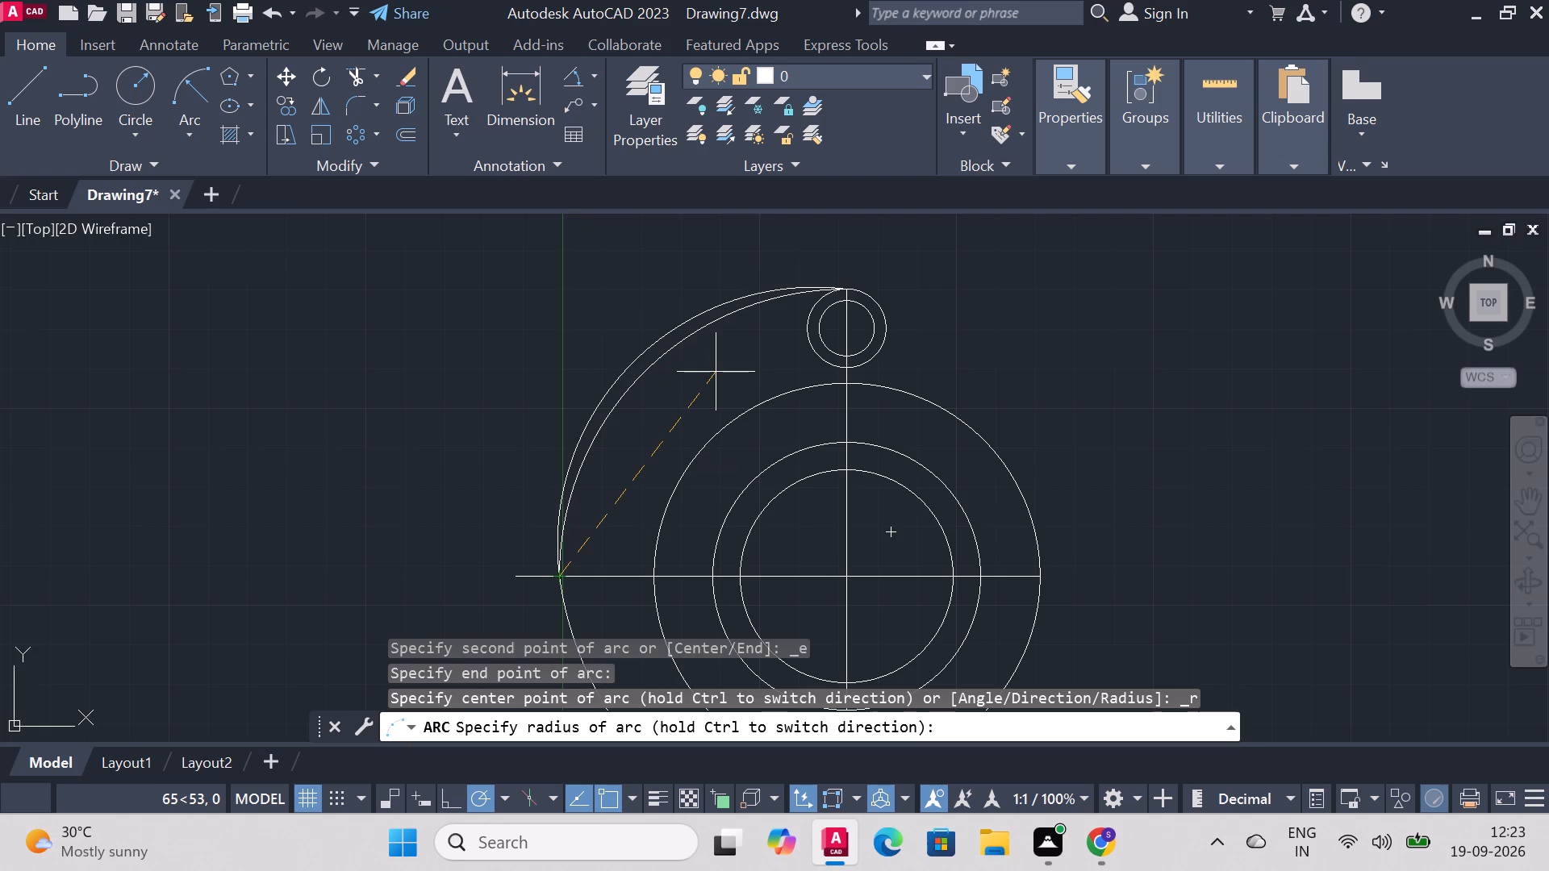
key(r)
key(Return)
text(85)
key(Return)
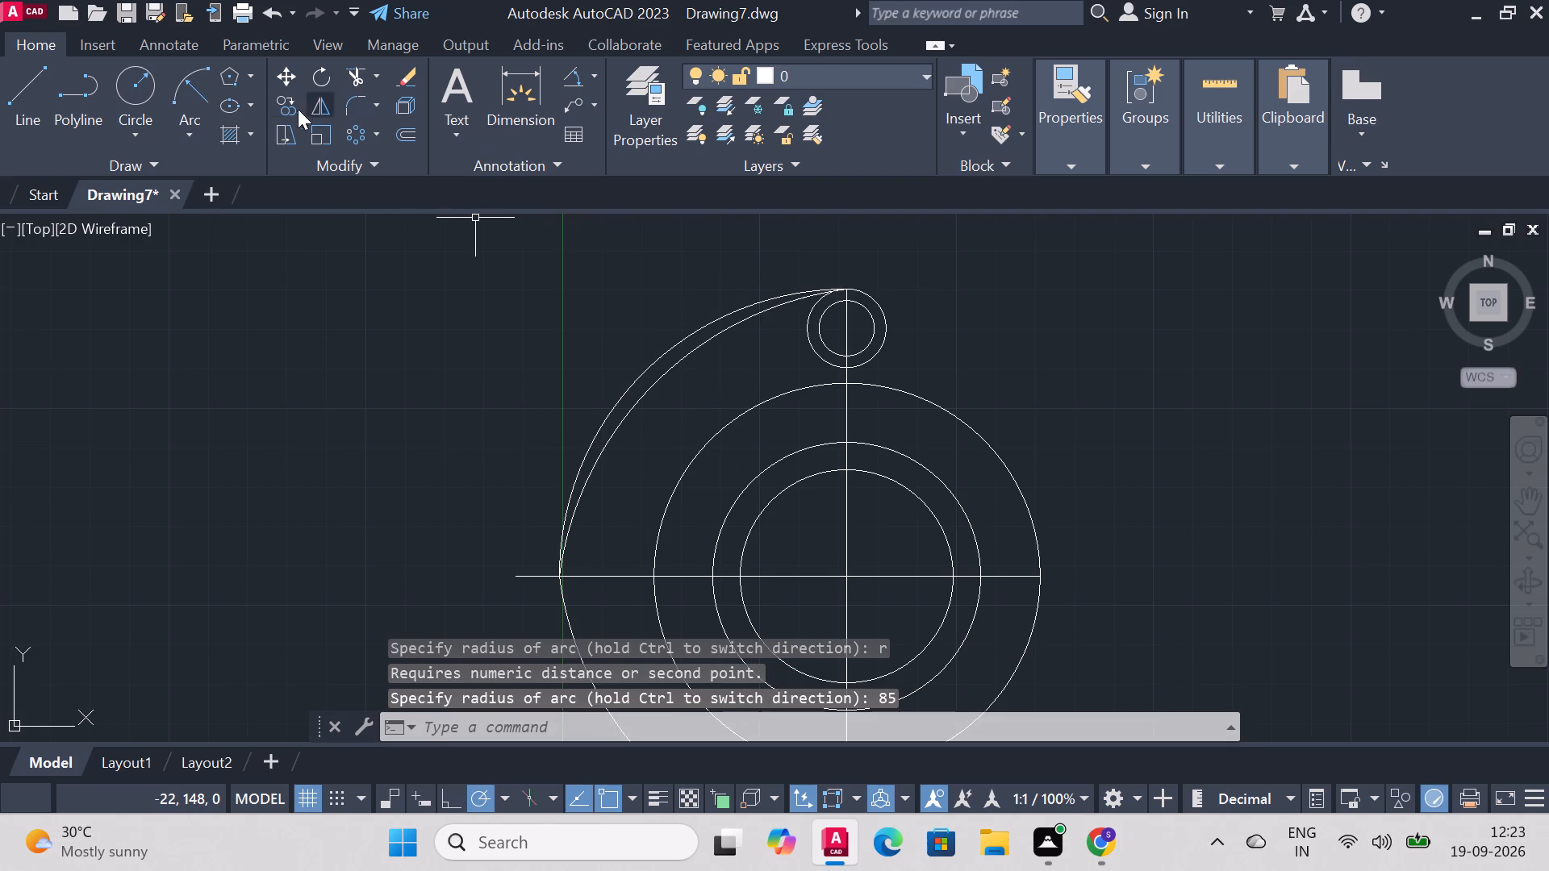
Trim away the older, outermost of the two upper side arcs.
click(357, 82)
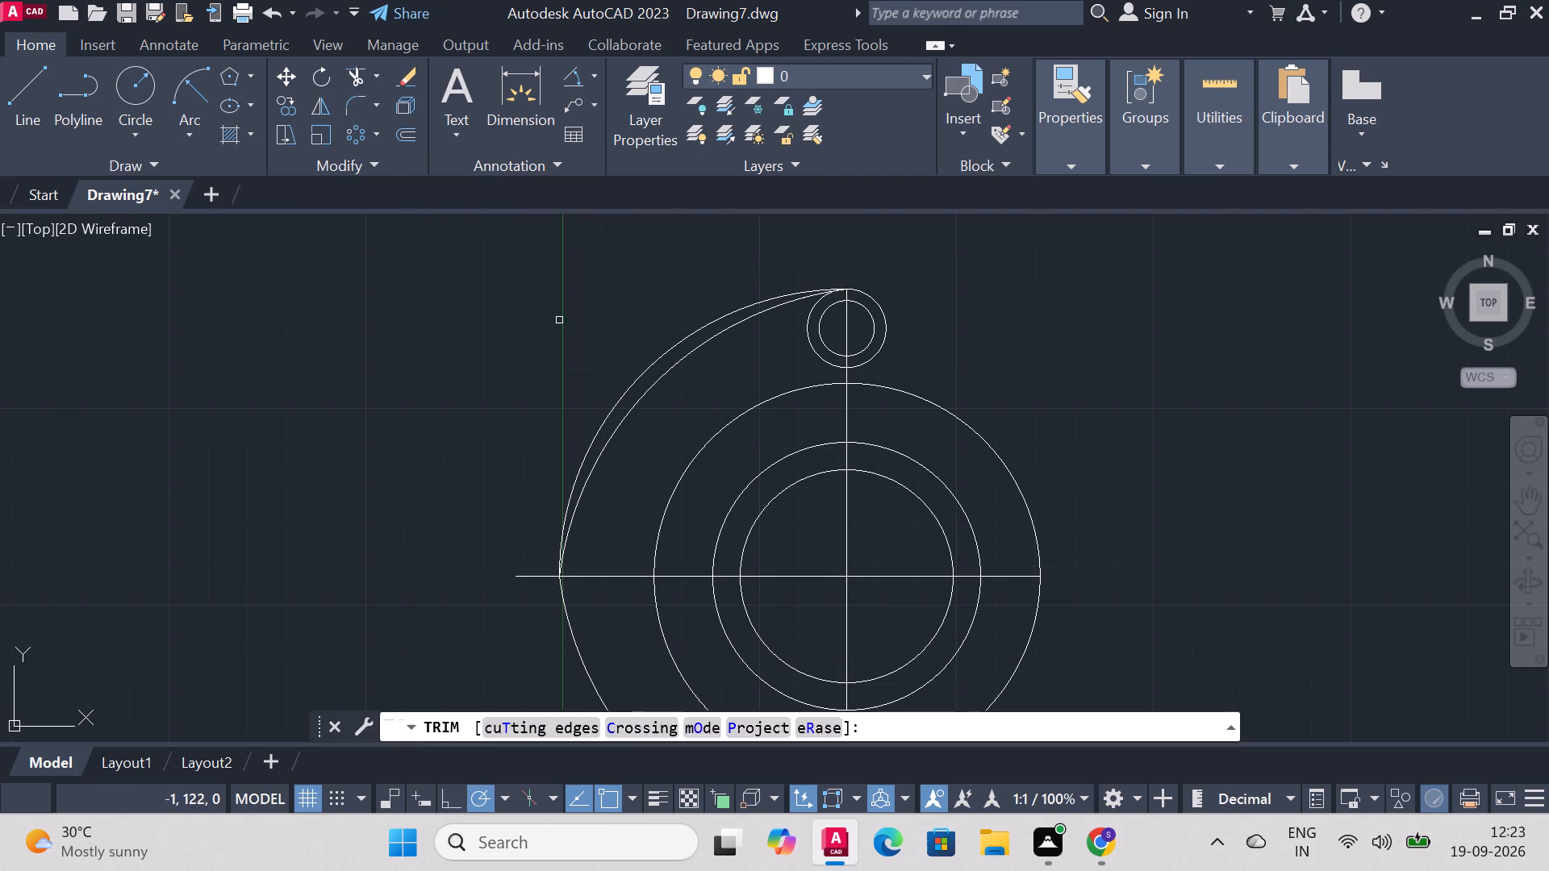
click(653, 360)
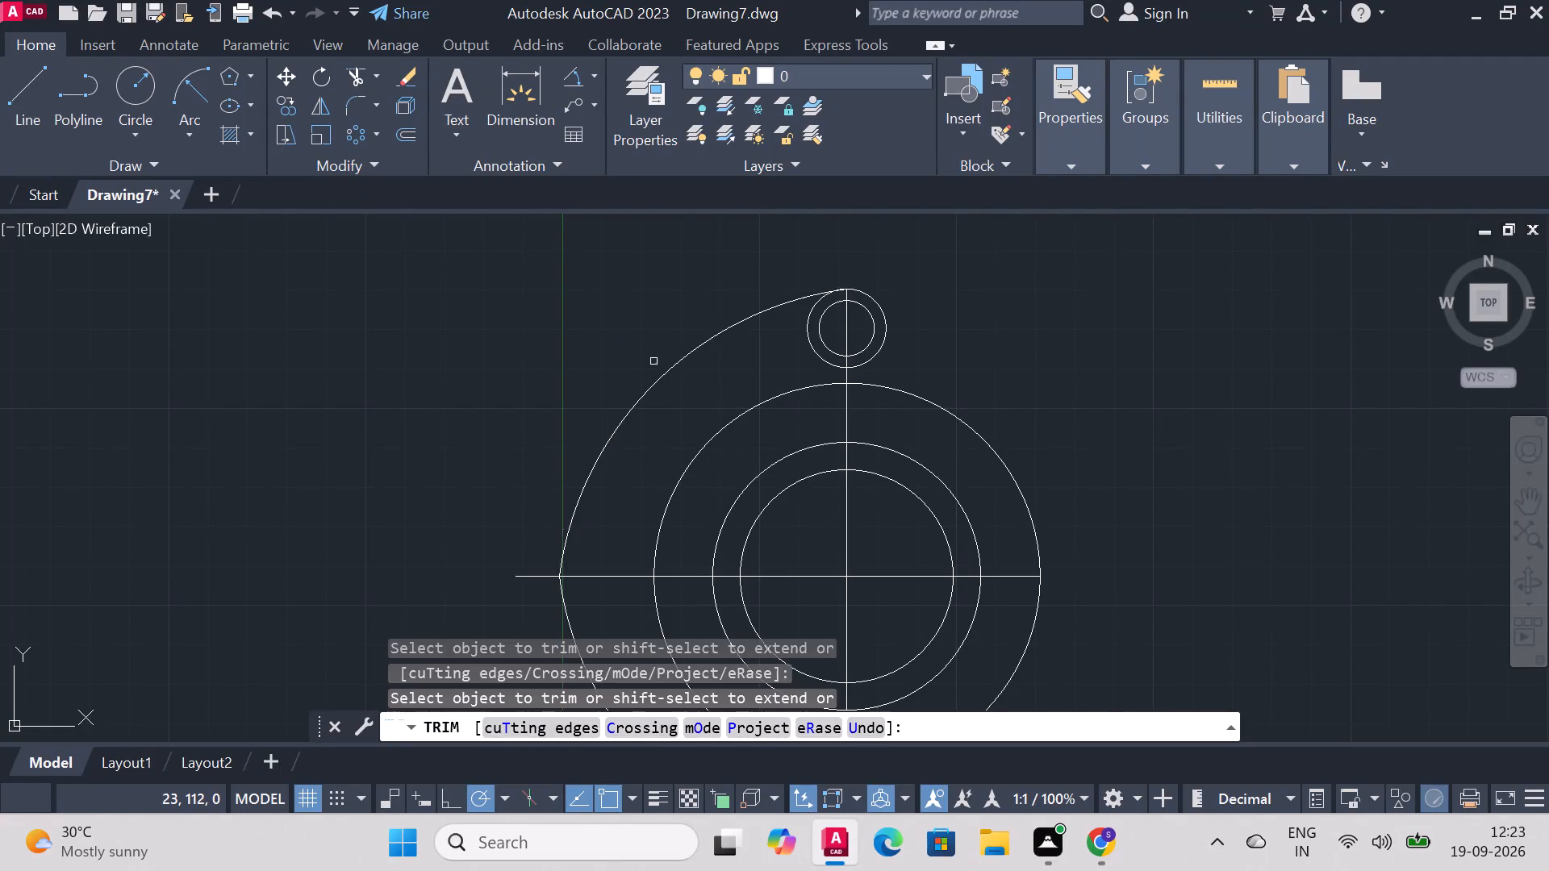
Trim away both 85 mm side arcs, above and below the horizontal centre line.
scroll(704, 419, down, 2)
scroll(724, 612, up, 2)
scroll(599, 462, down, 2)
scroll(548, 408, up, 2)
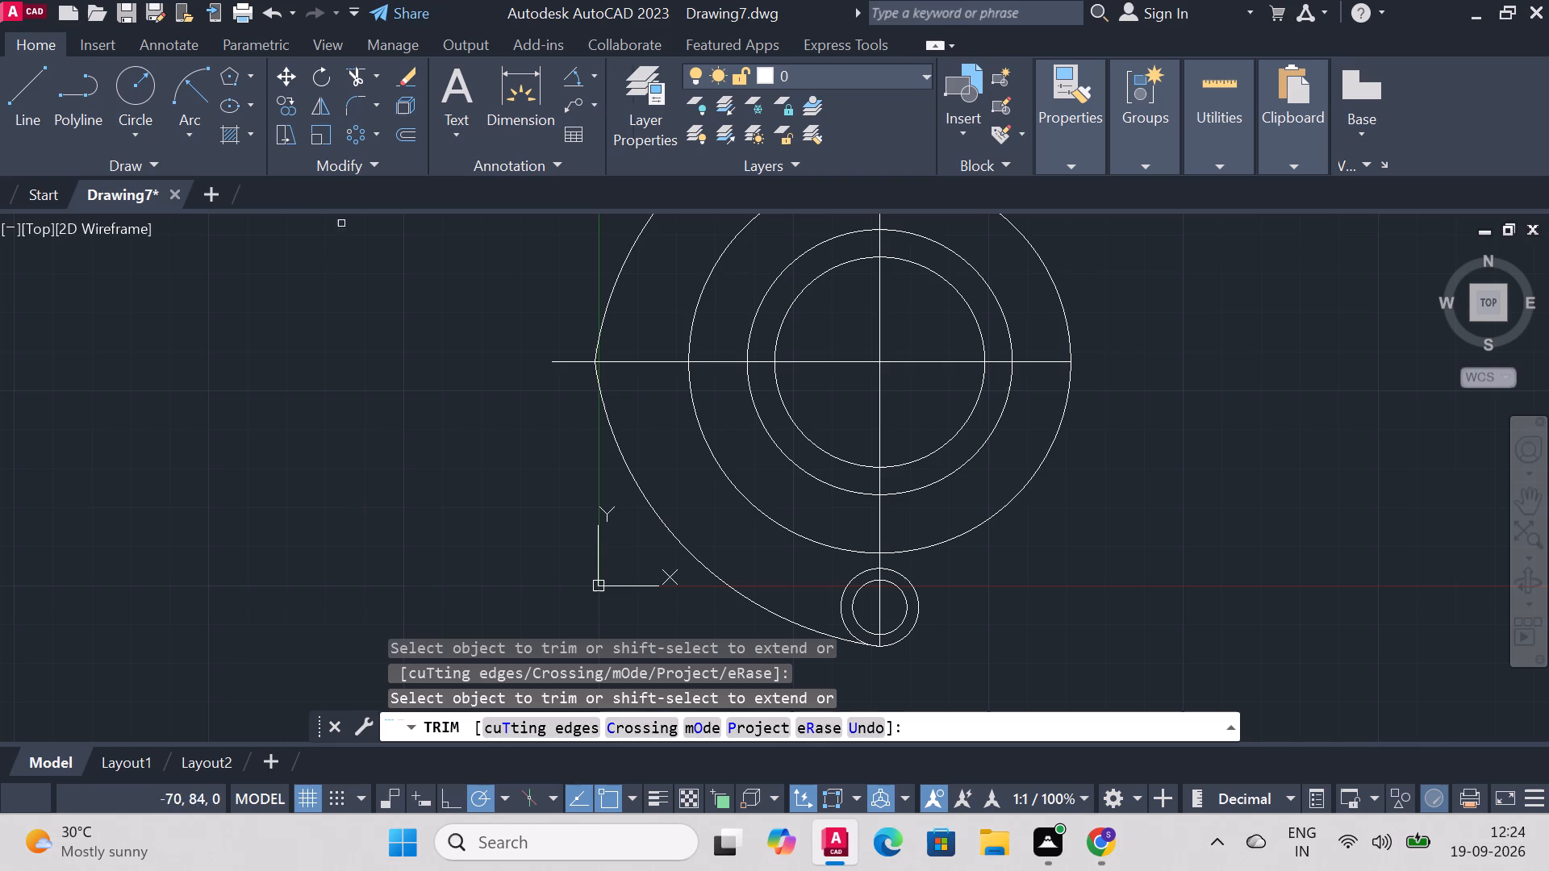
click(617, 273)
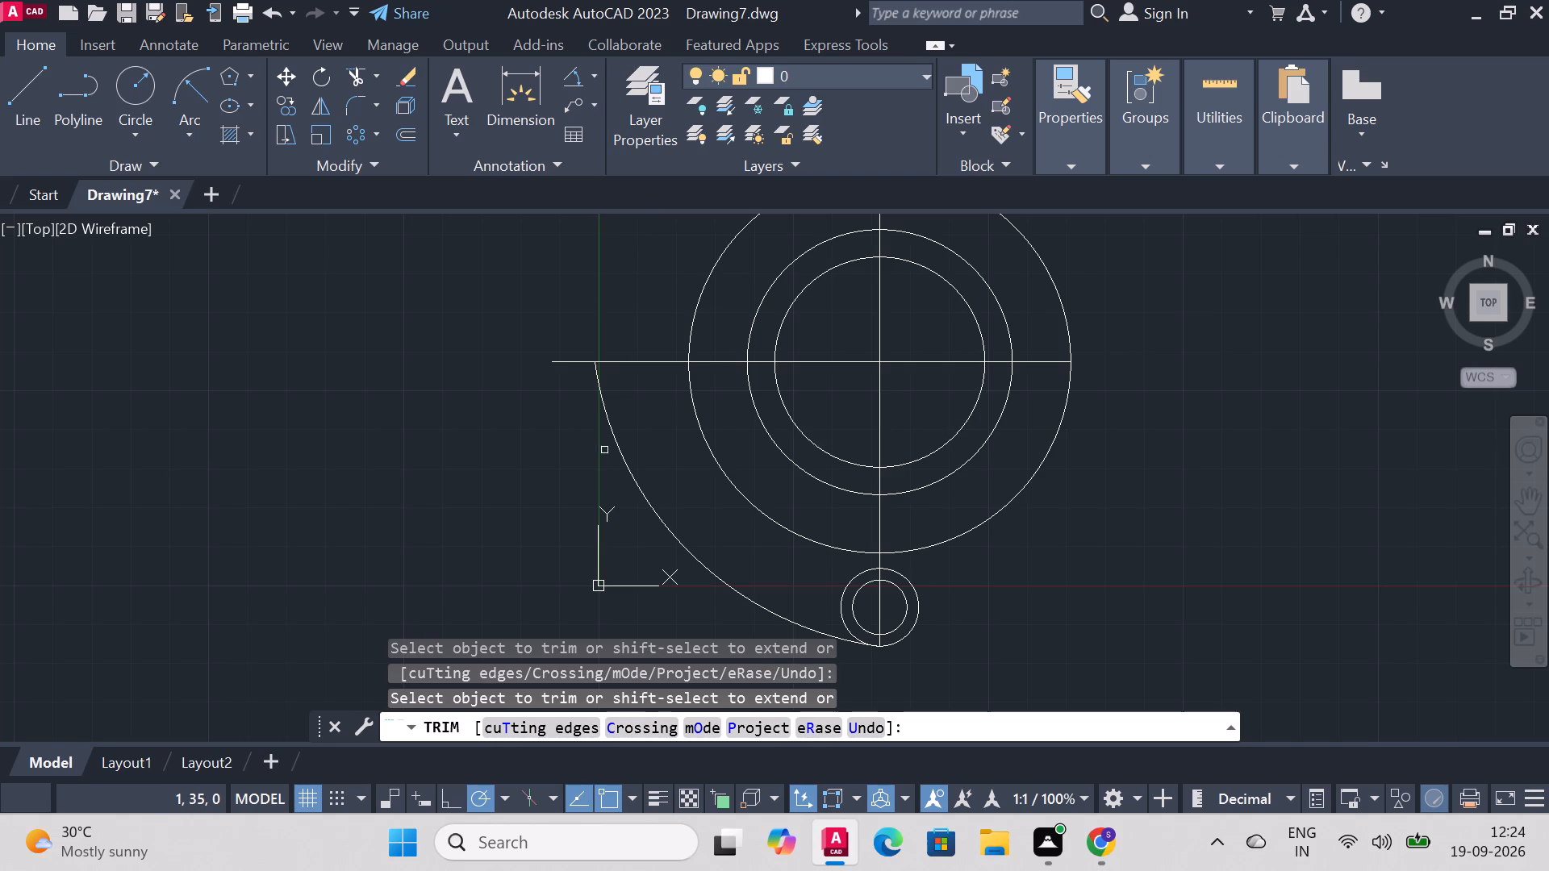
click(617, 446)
Draw a circle of 85 mm radius centred in the empty area to the right of the part.
scroll(646, 365, down, 3)
scroll(671, 319, up, 2)
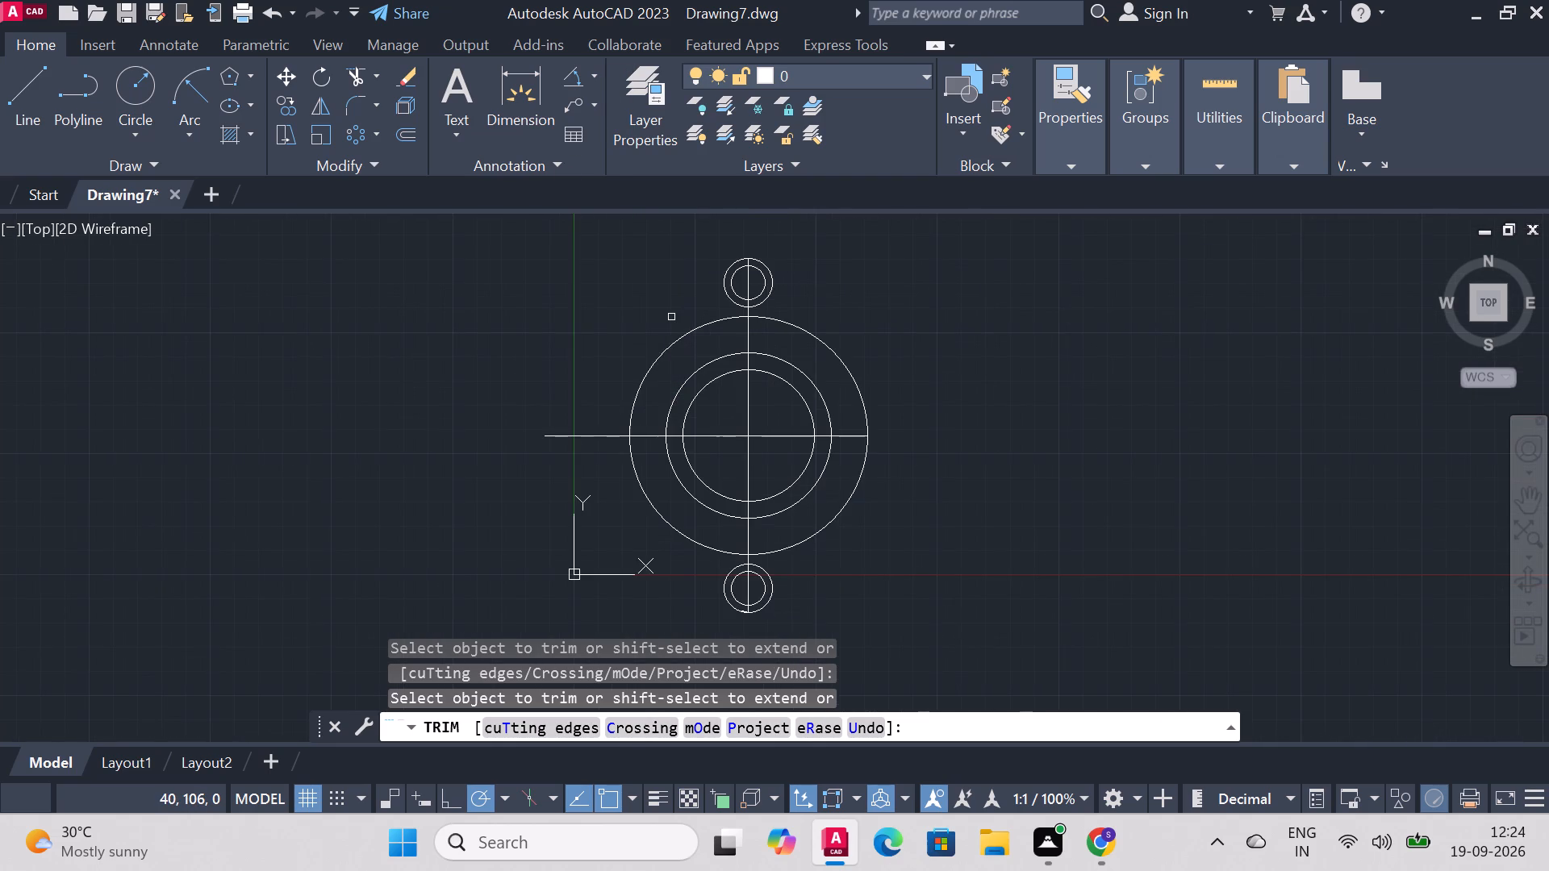
scroll(671, 316, up, 1)
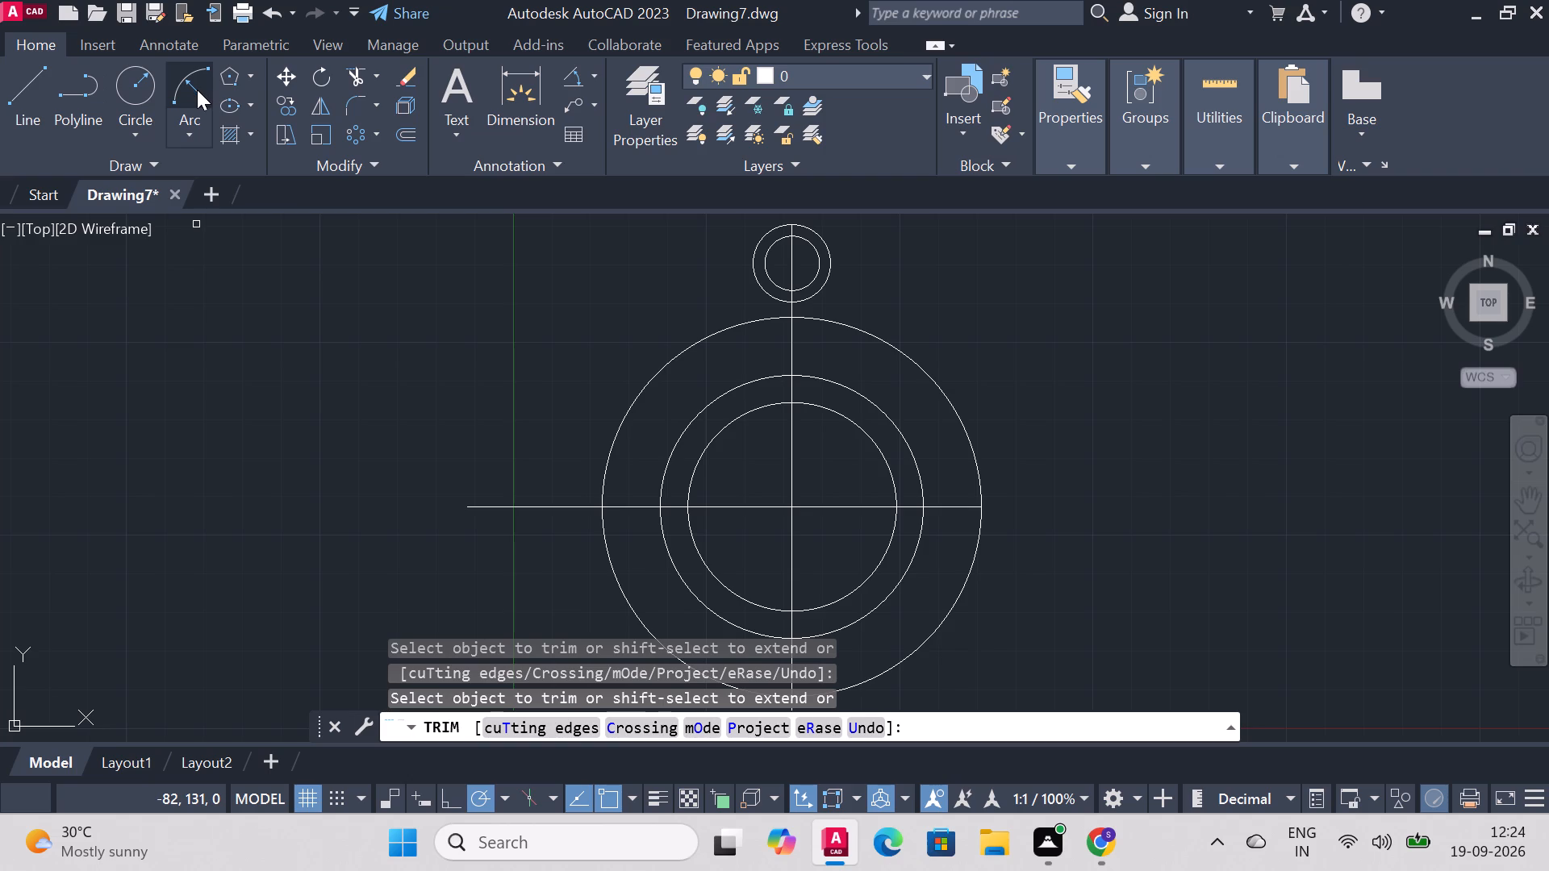
click(197, 90)
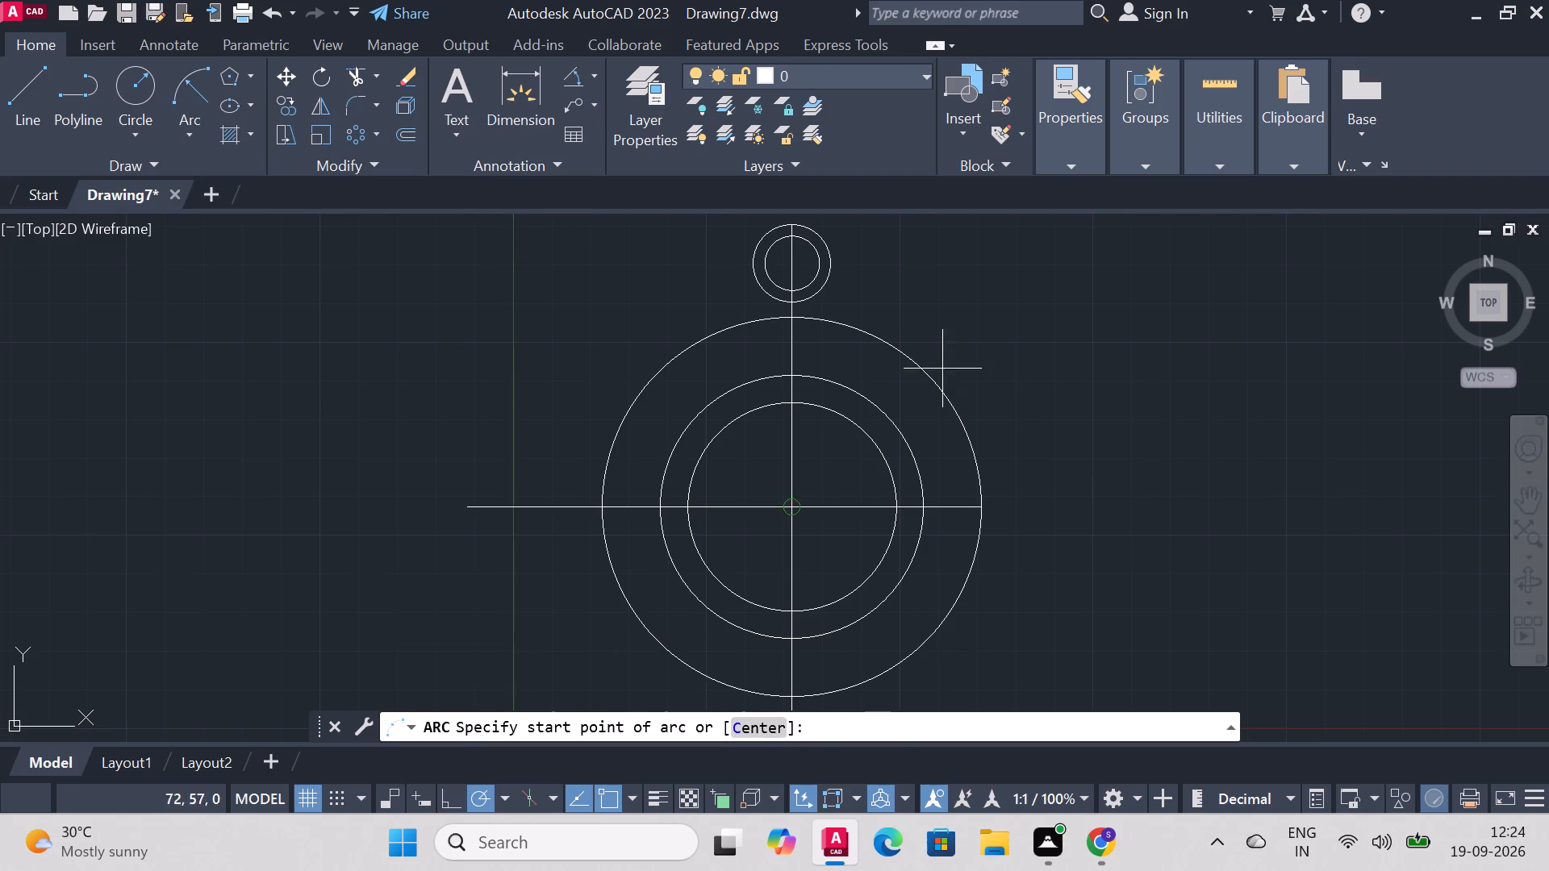
click(139, 90)
click(1186, 390)
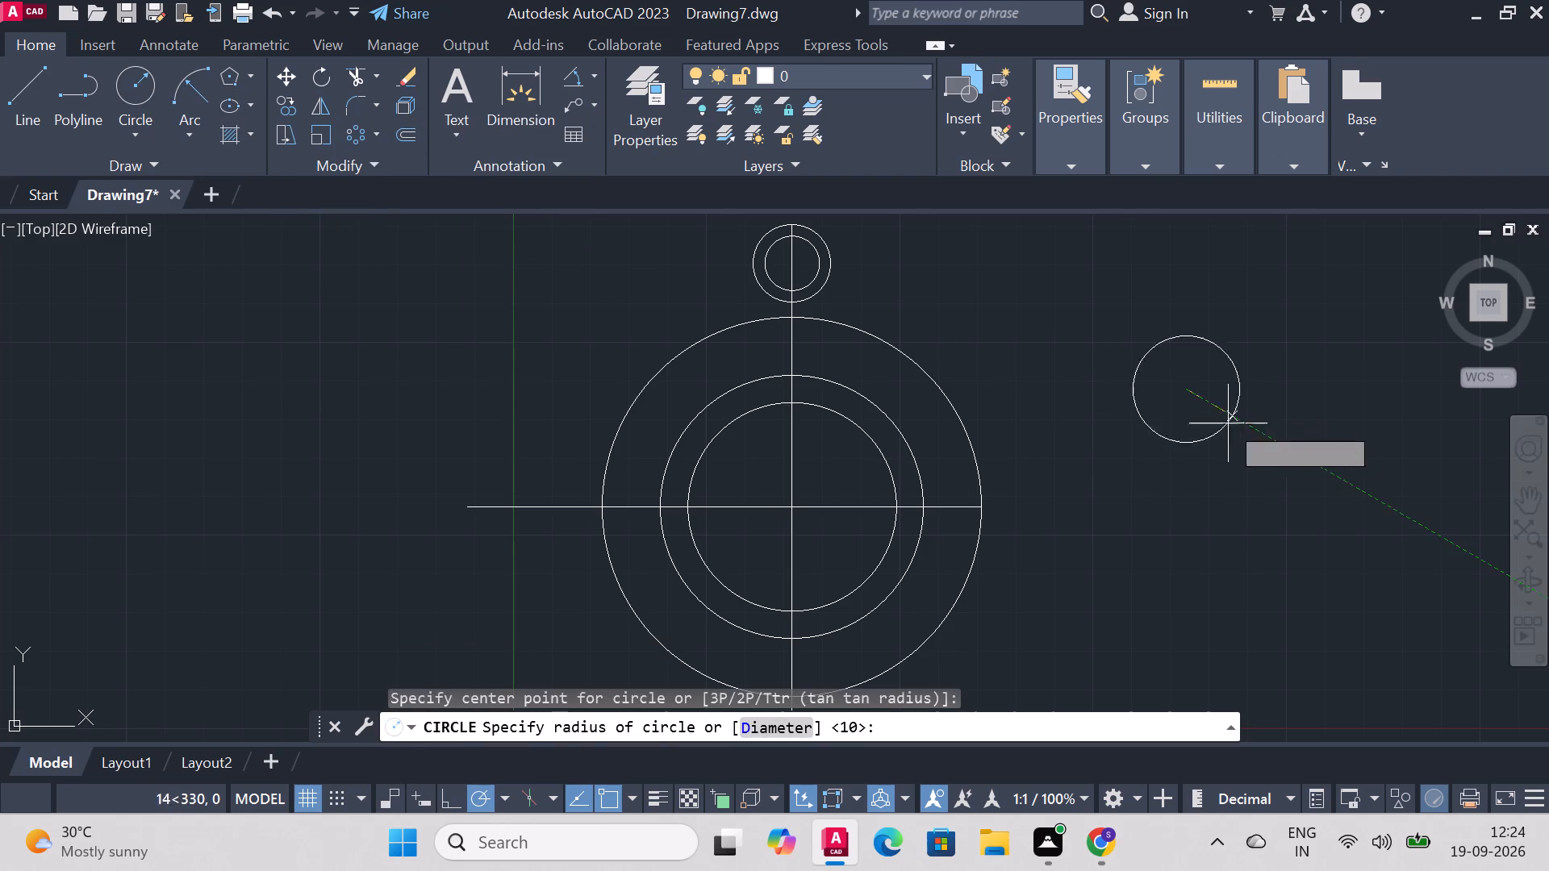
key(r)
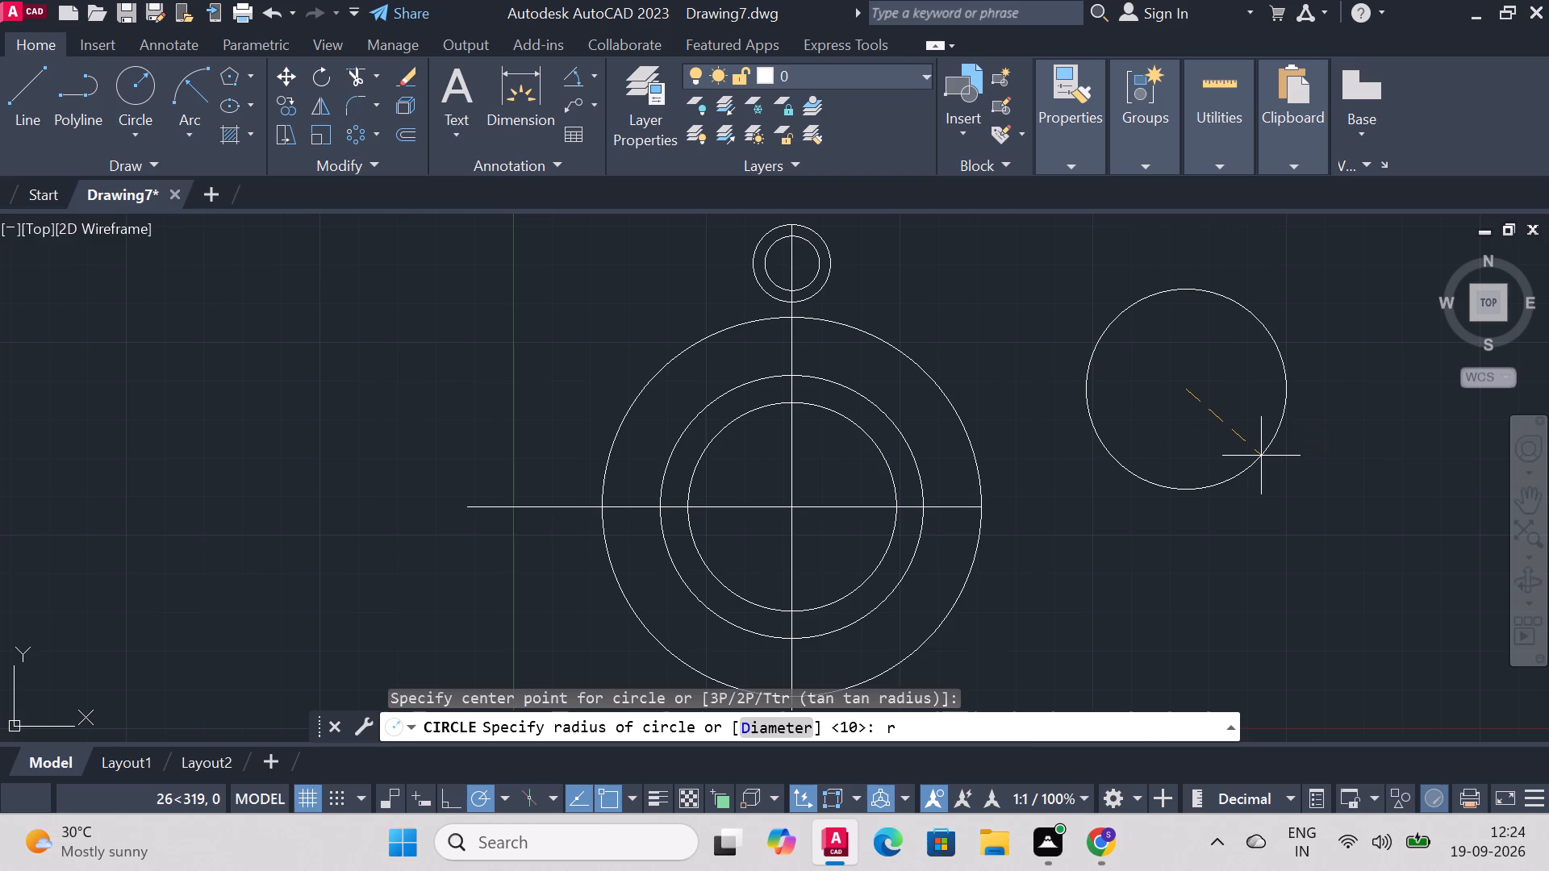
key(Return)
key(8)
key(5)
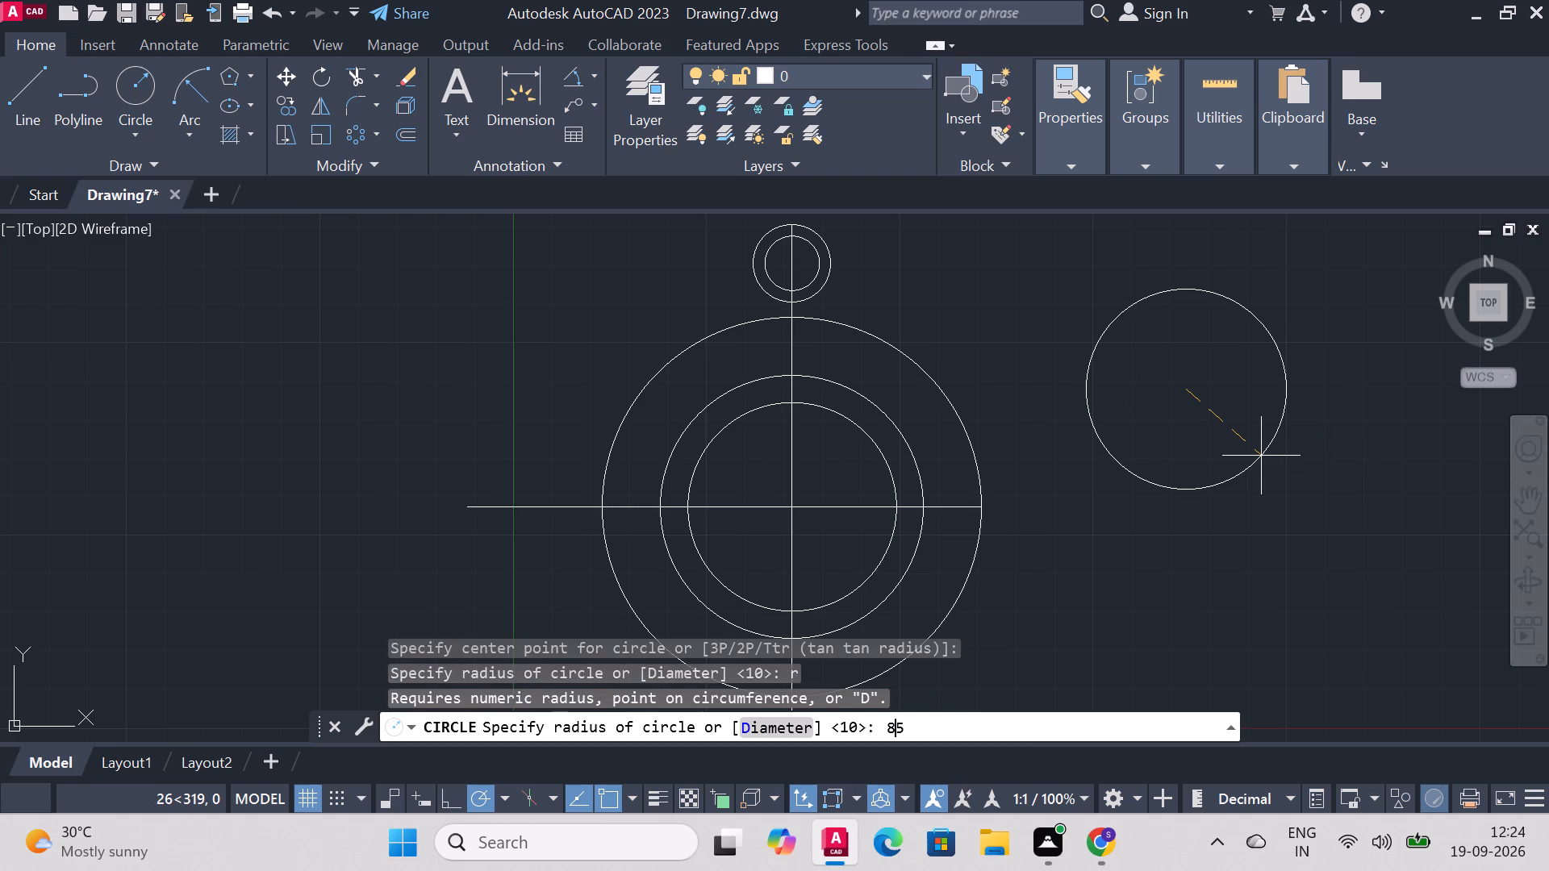
key(Return)
Move the 85 mm radius circle by its centre to just below the horizontal centre line, between the right sides of the 54 and 68 mm circles.
scroll(1089, 613, down, 2)
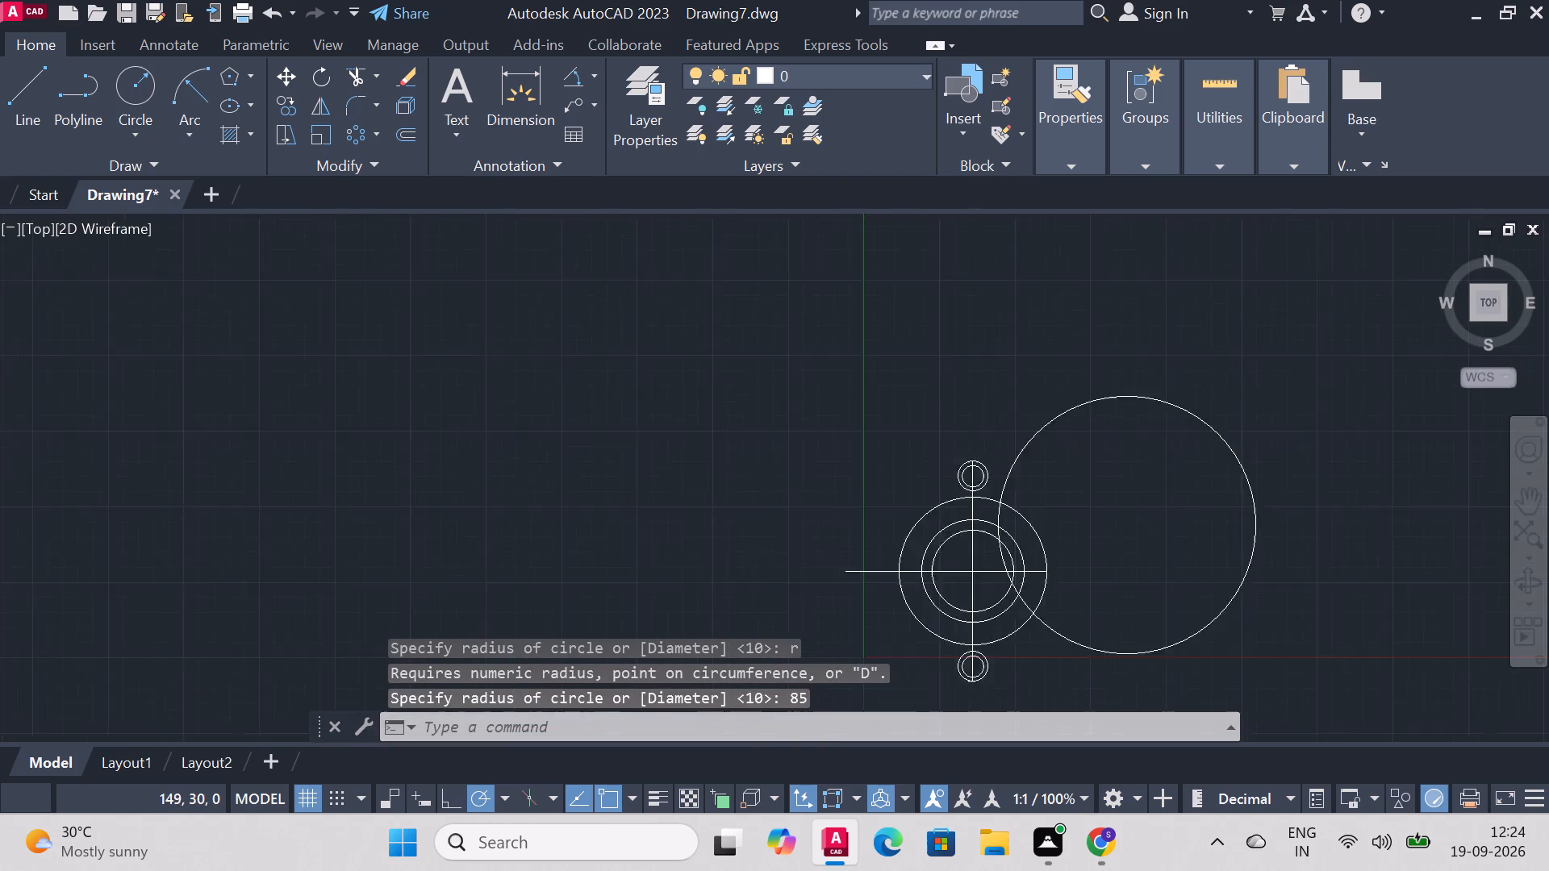
scroll(1090, 612, down, 1)
scroll(1285, 633, up, 2)
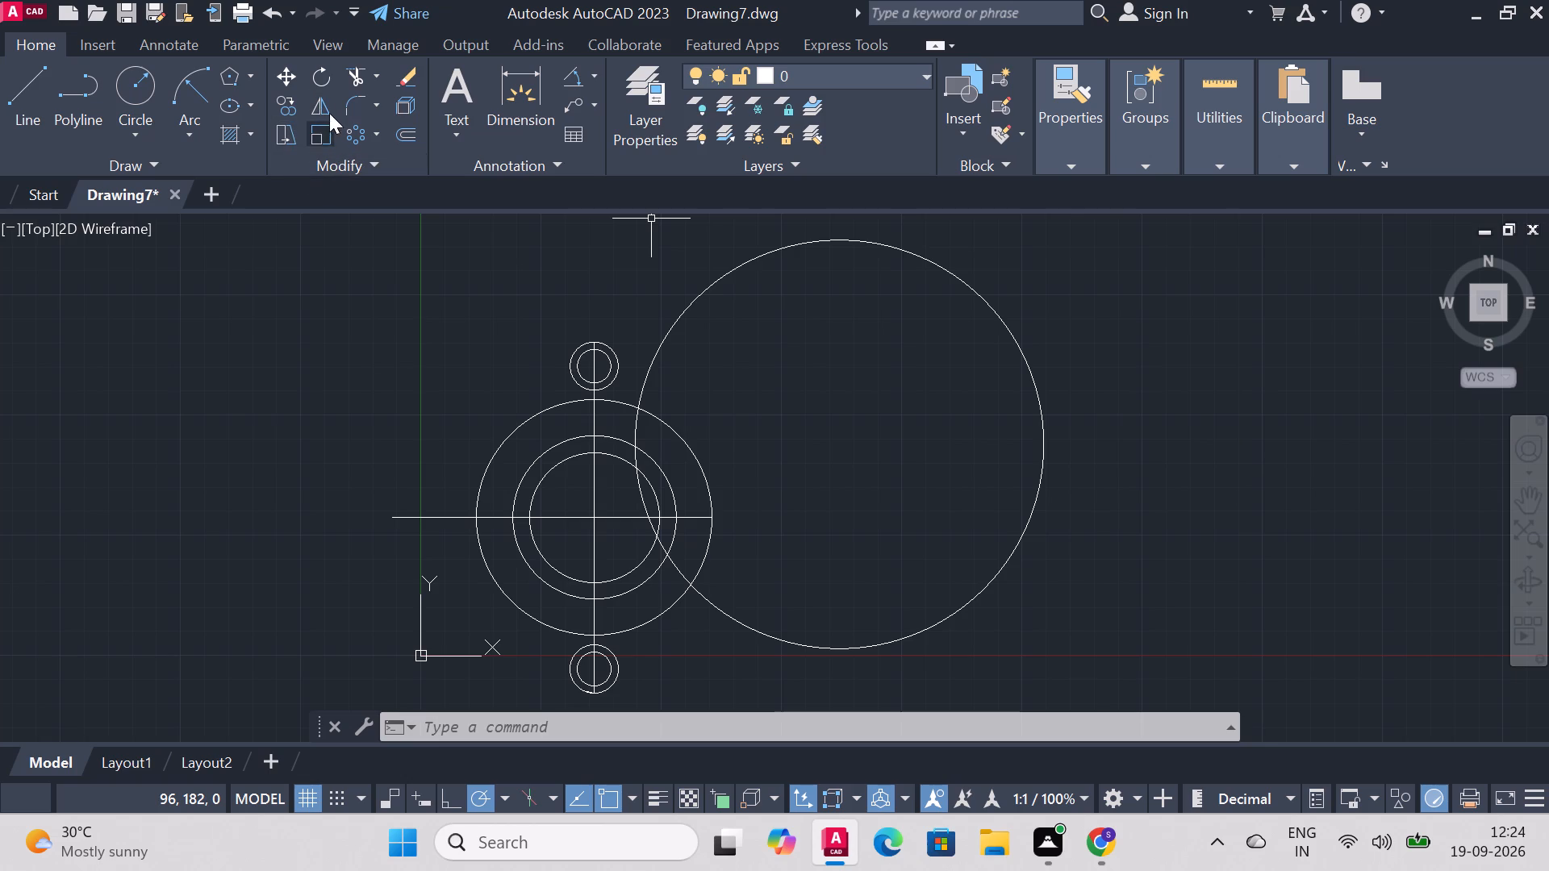
click(287, 84)
click(1001, 320)
right_click(1038, 339)
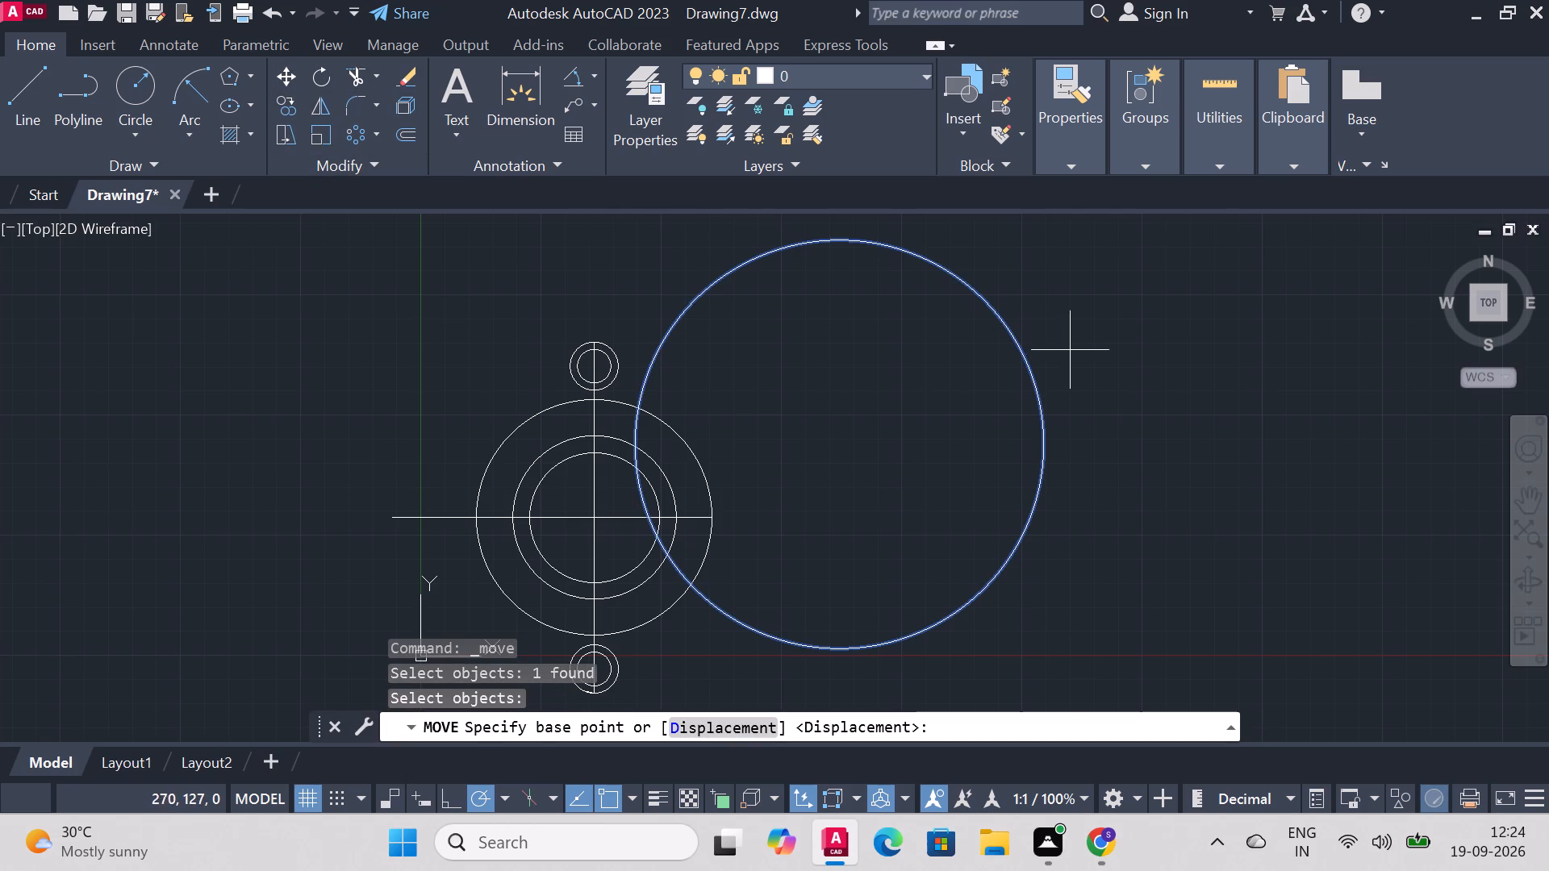
click(835, 452)
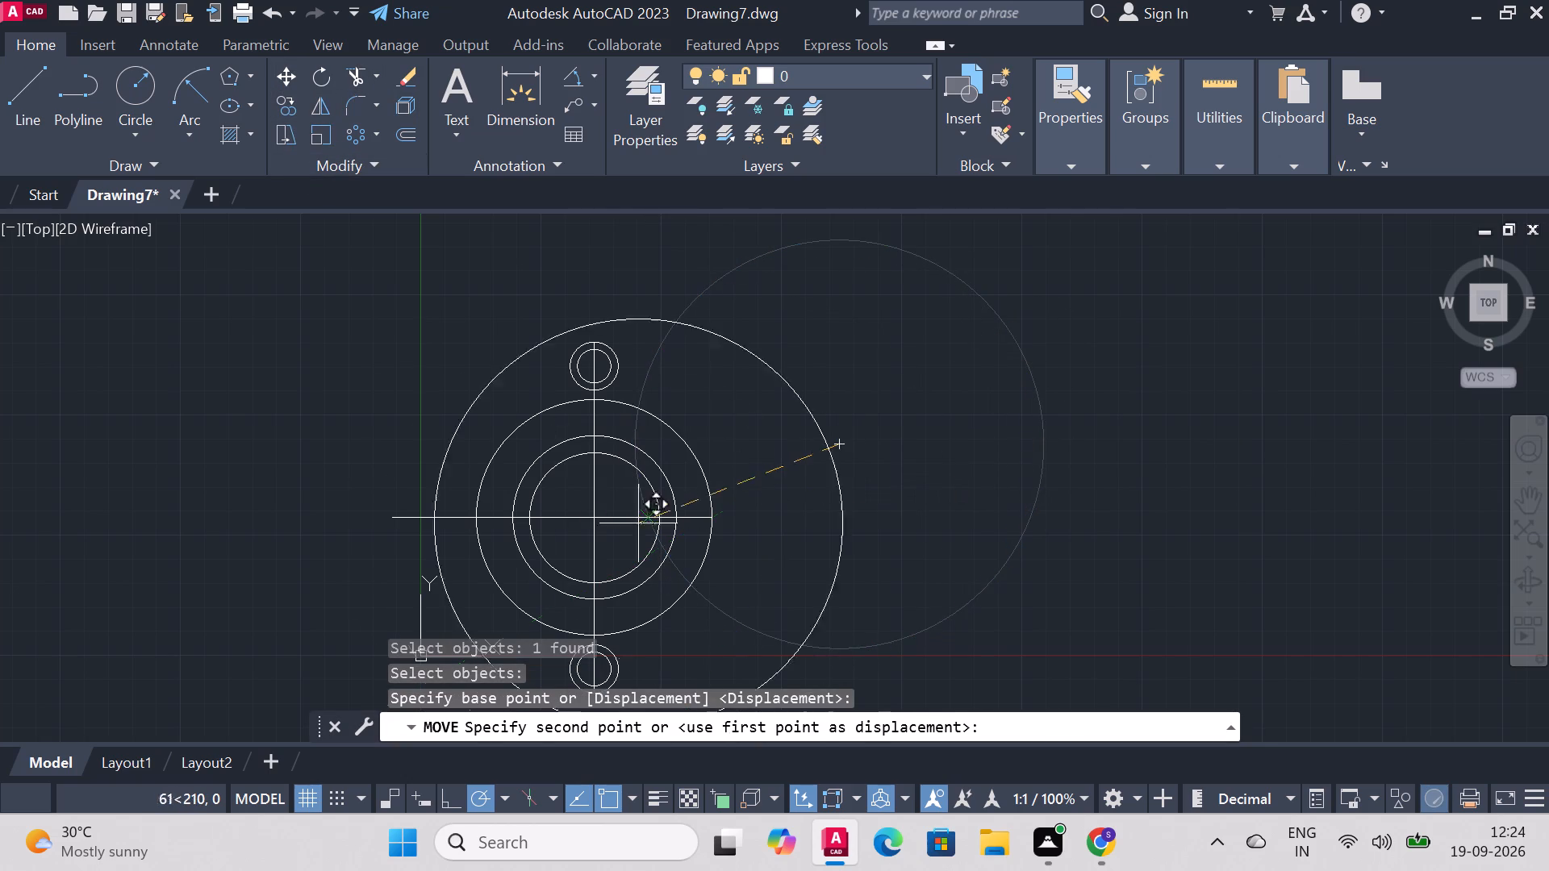
scroll(544, 548, up, 4)
scroll(705, 465, down, 3)
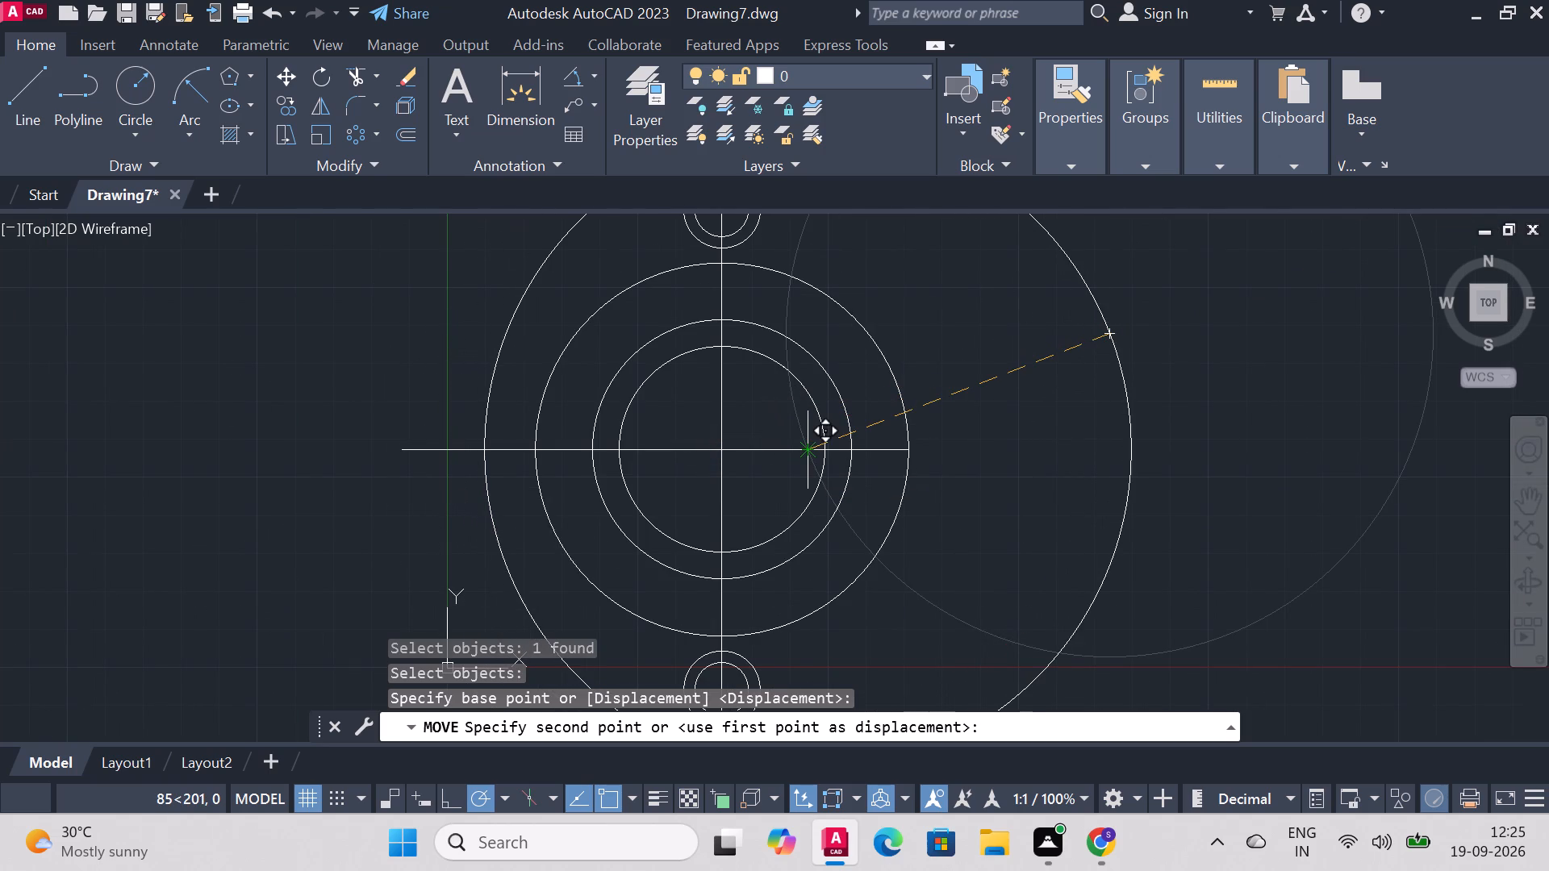
scroll(808, 454, down, 2)
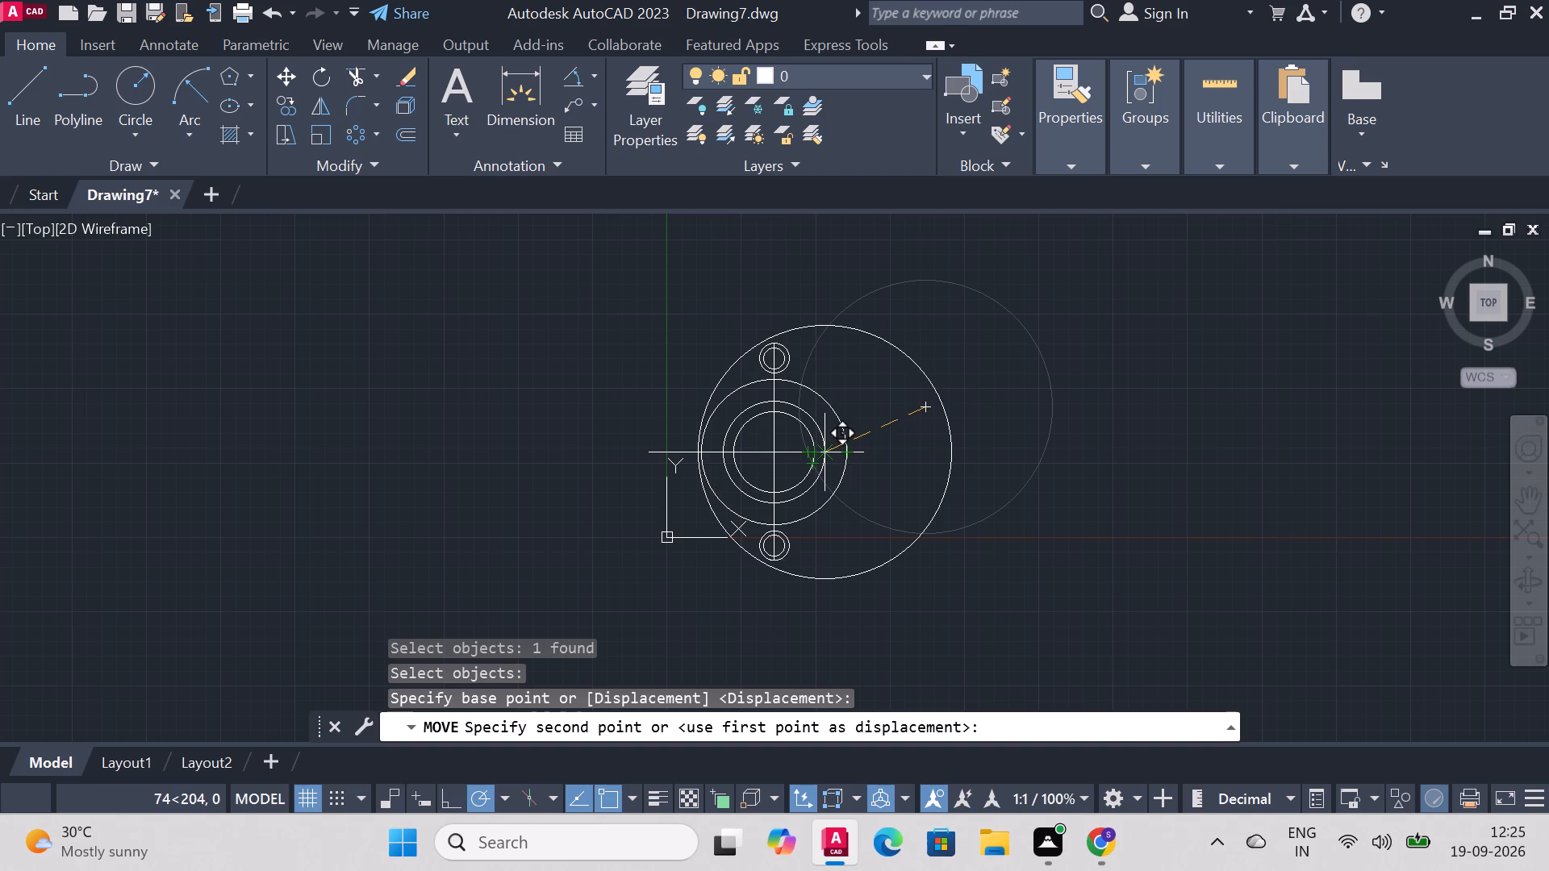
scroll(820, 452, up, 1)
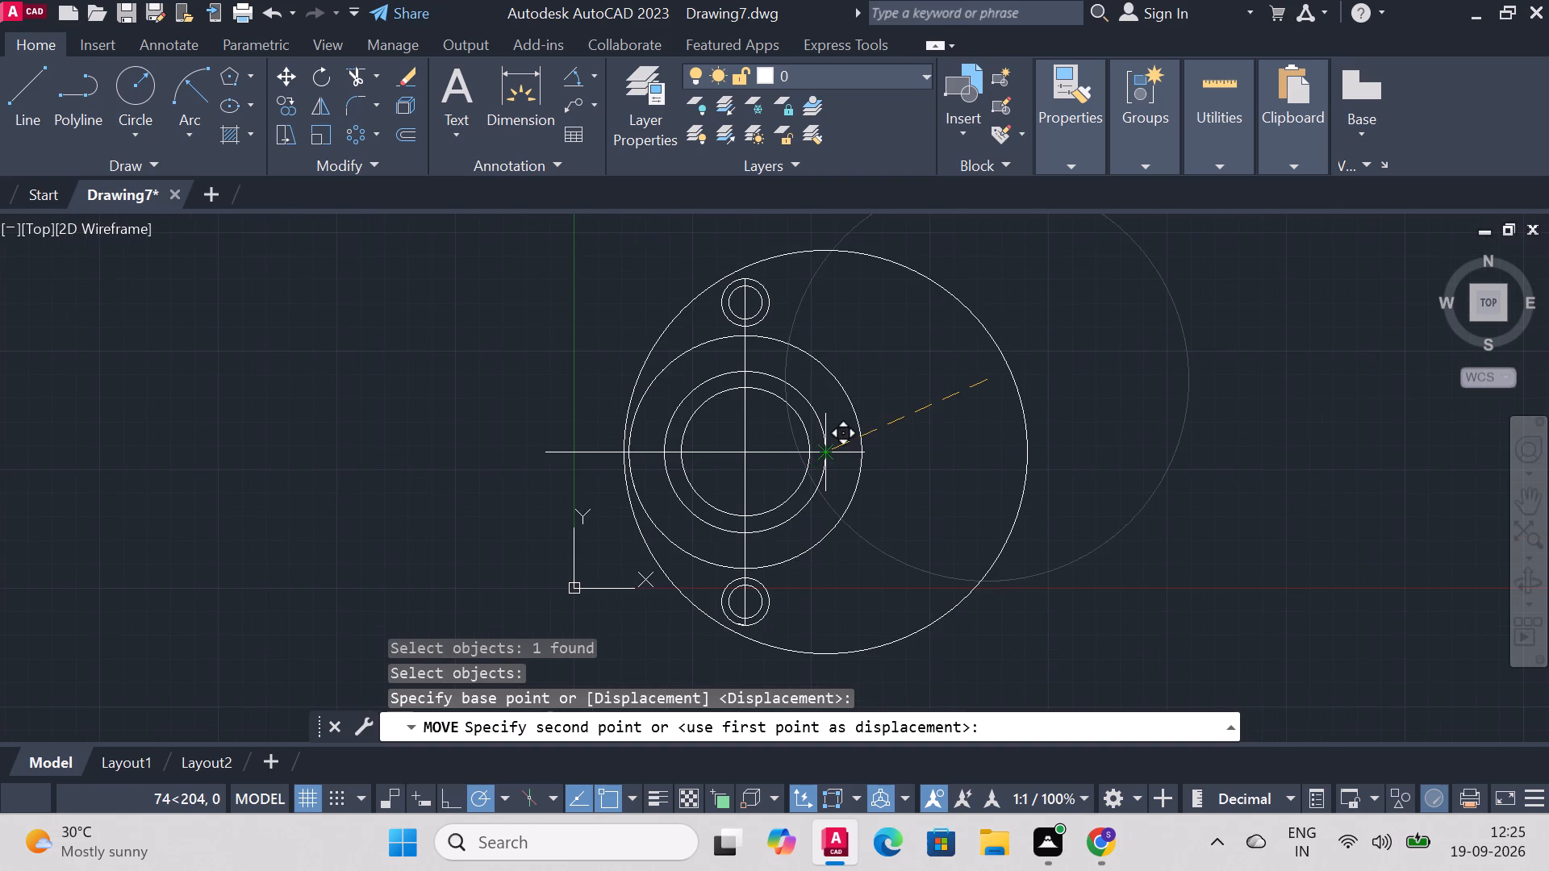
scroll(820, 452, up, 1)
scroll(787, 426, down, 1)
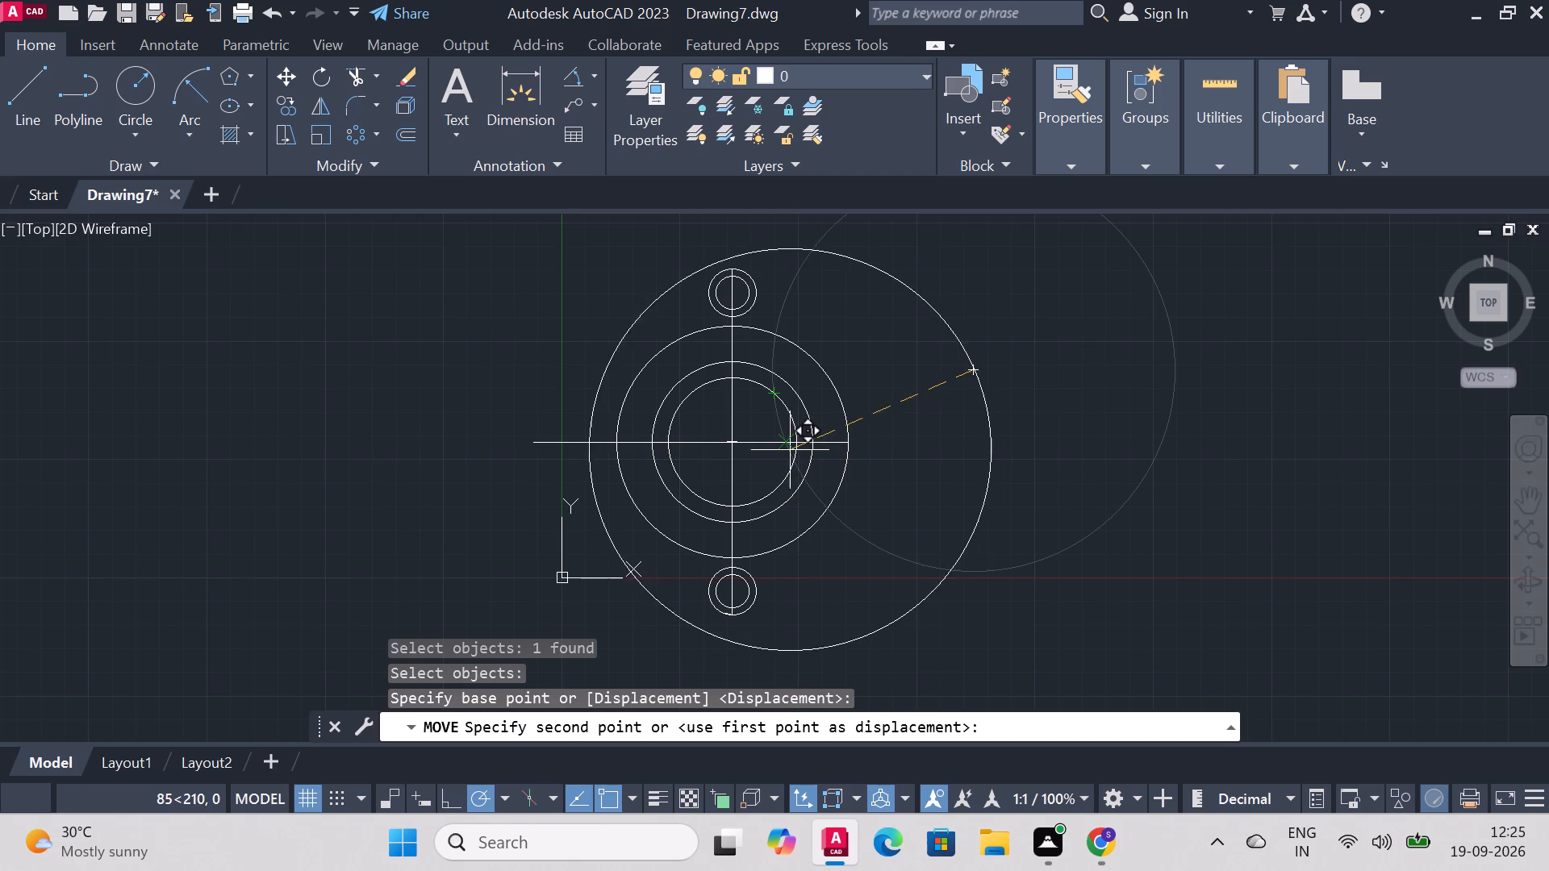
scroll(789, 450, up, 1)
scroll(789, 450, down, 5)
scroll(781, 425, up, 4)
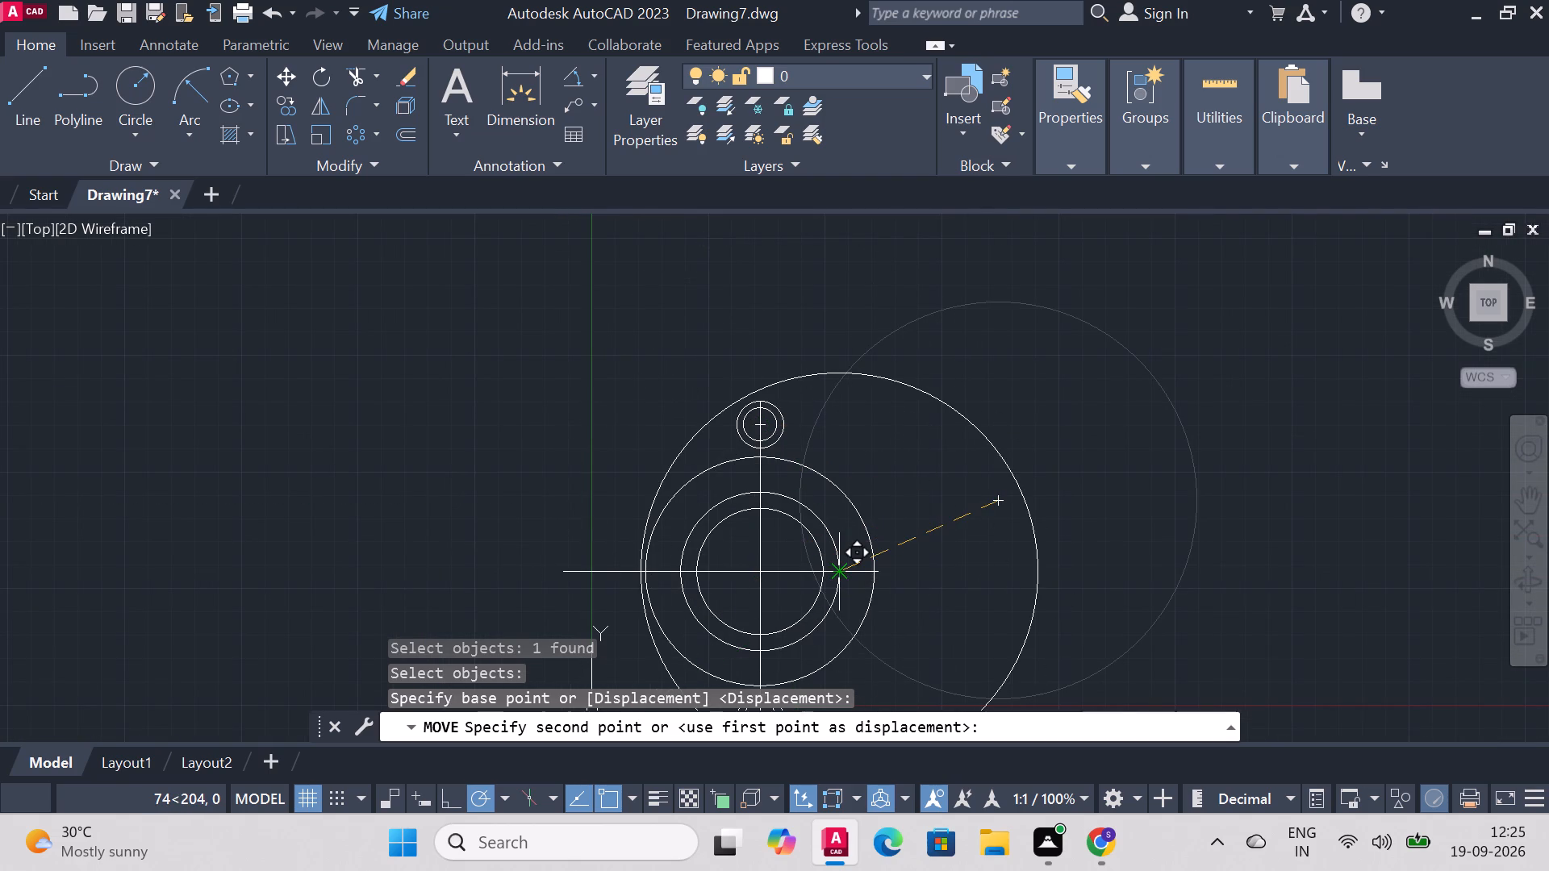
scroll(842, 575, up, 2)
scroll(836, 594, down, 1)
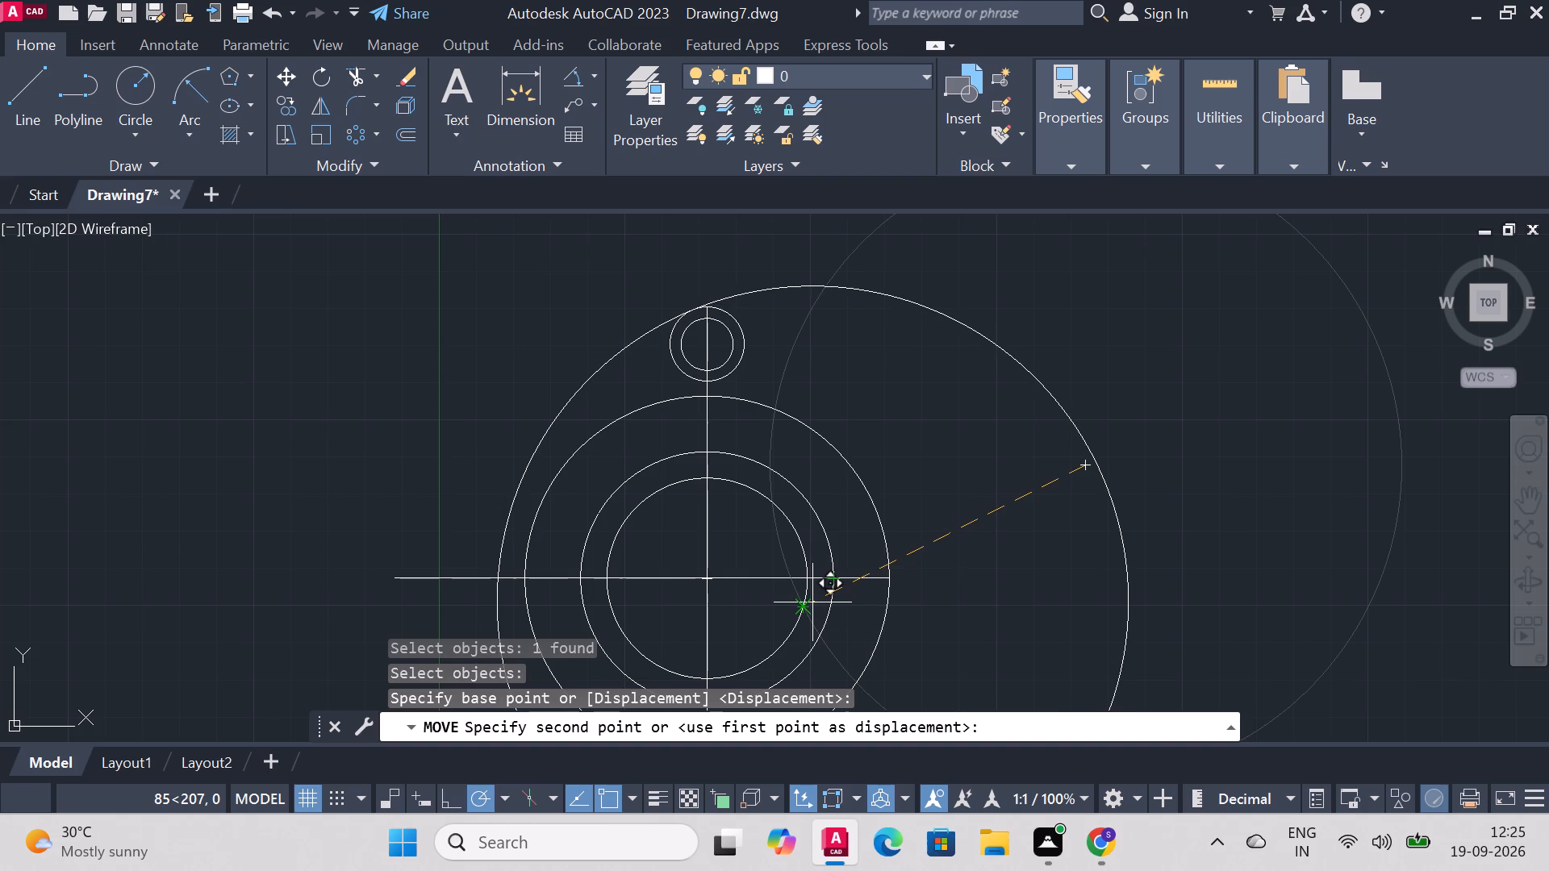
click(812, 604)
Examine how the relocated 85 mm radius circle meets the upper lug's outer circle.
scroll(949, 549, down, 3)
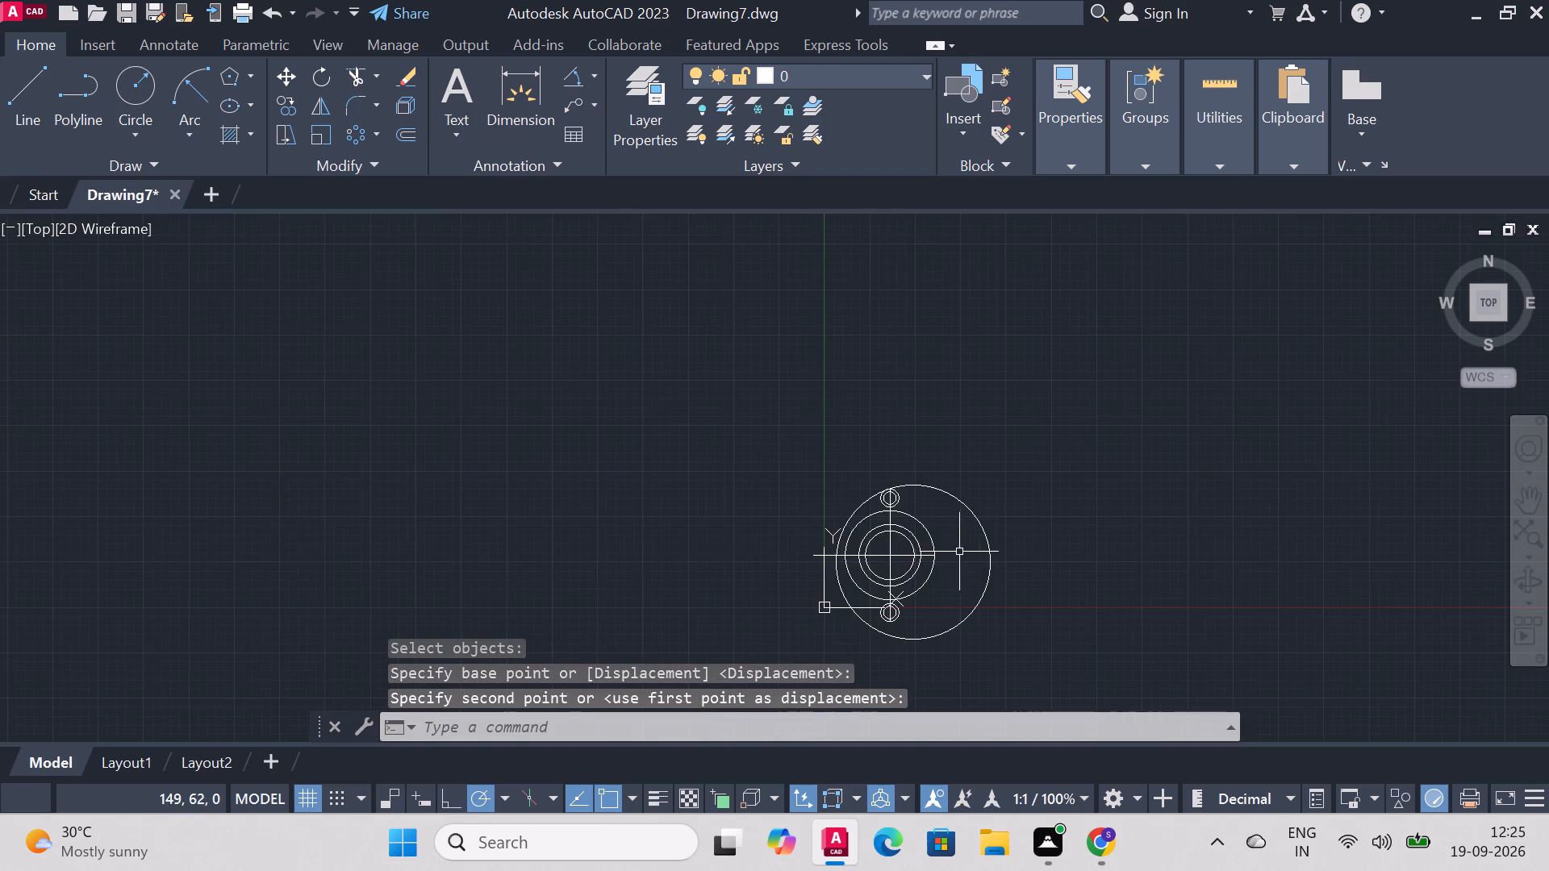
scroll(962, 548, up, 4)
scroll(901, 544, down, 3)
scroll(812, 445, up, 7)
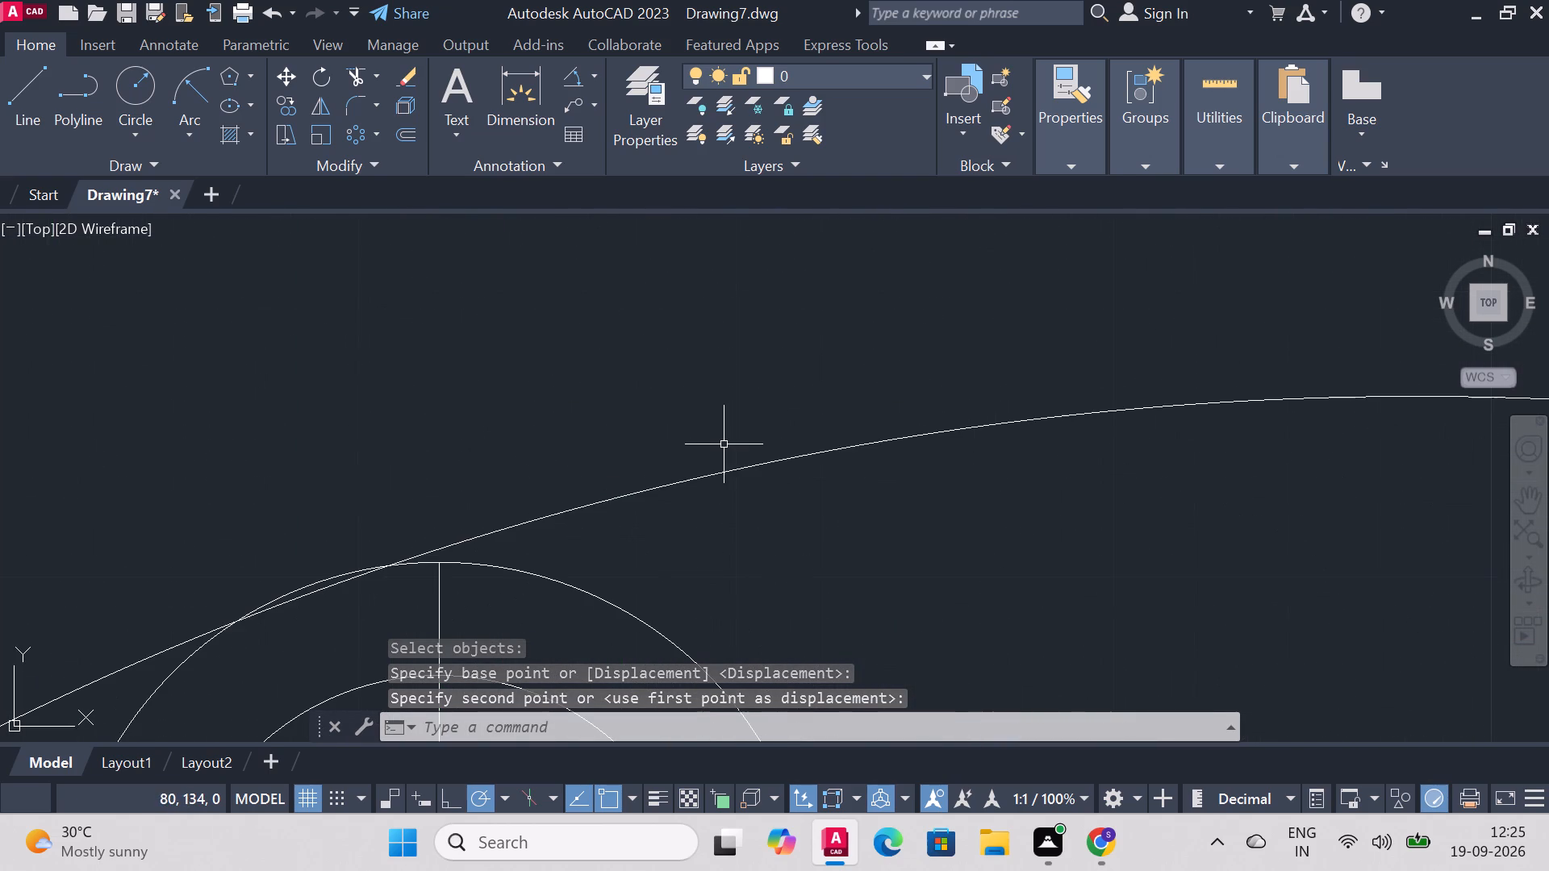
scroll(721, 391, down, 2)
scroll(937, 398, down, 1)
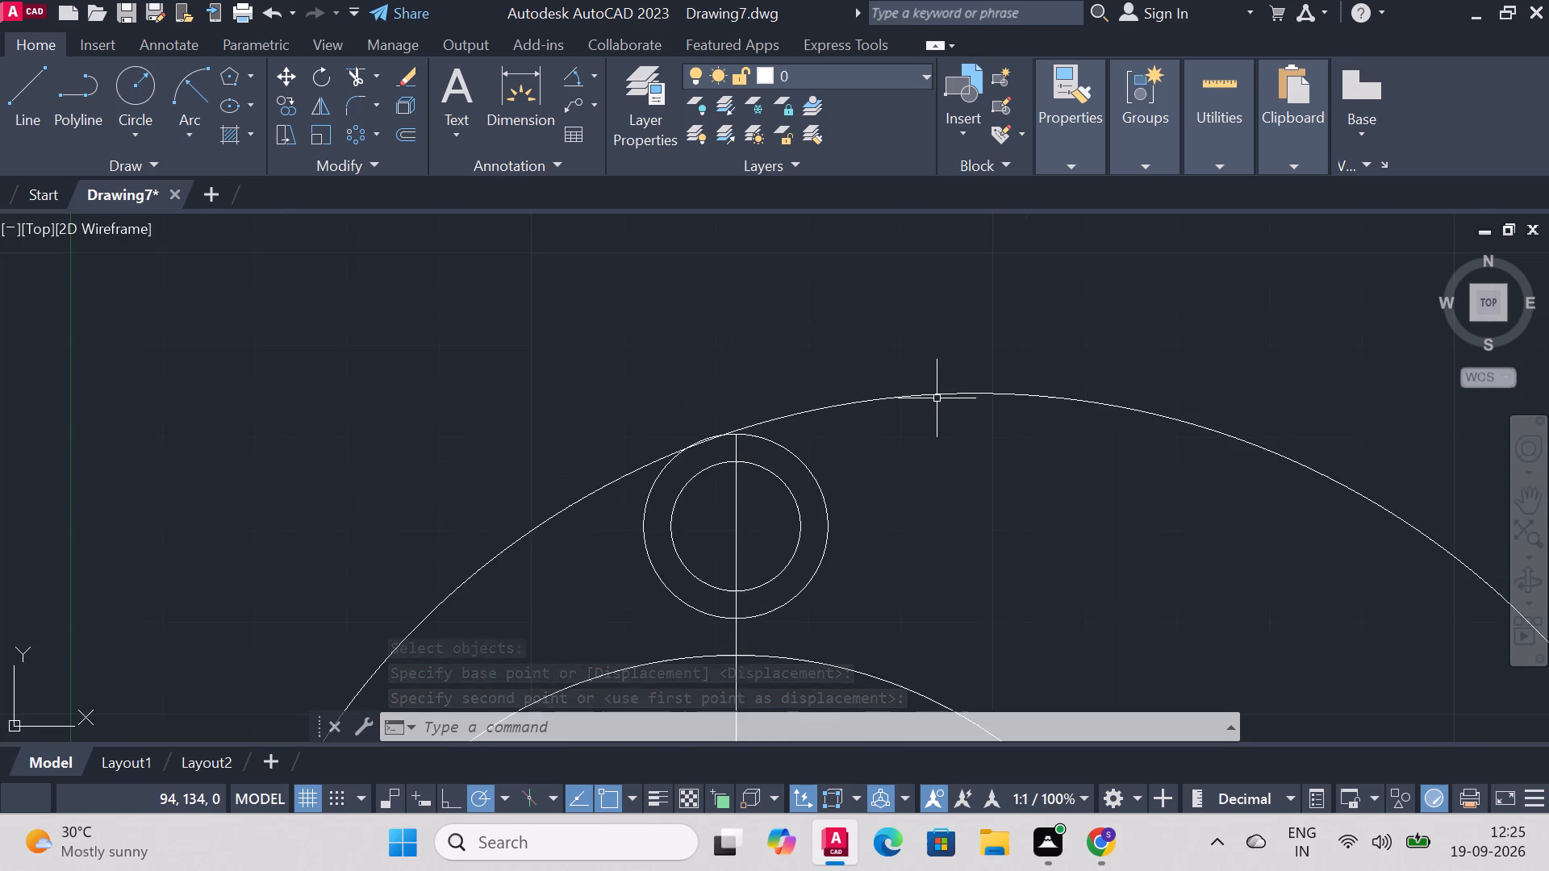
scroll(973, 486, down, 4)
scroll(993, 548, up, 1)
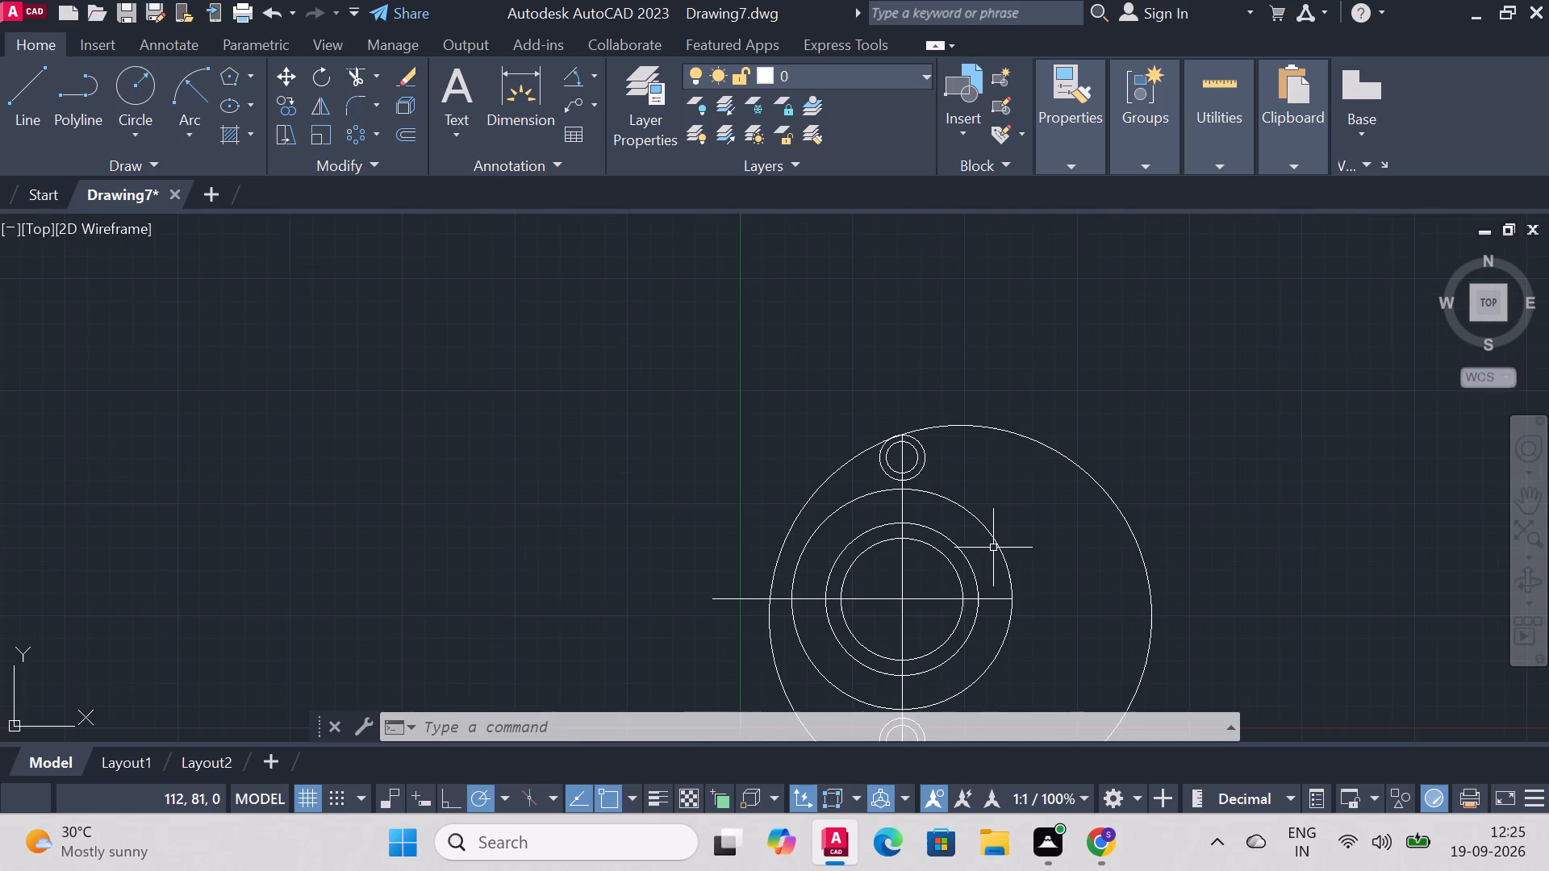
scroll(976, 528, up, 2)
scroll(976, 527, down, 2)
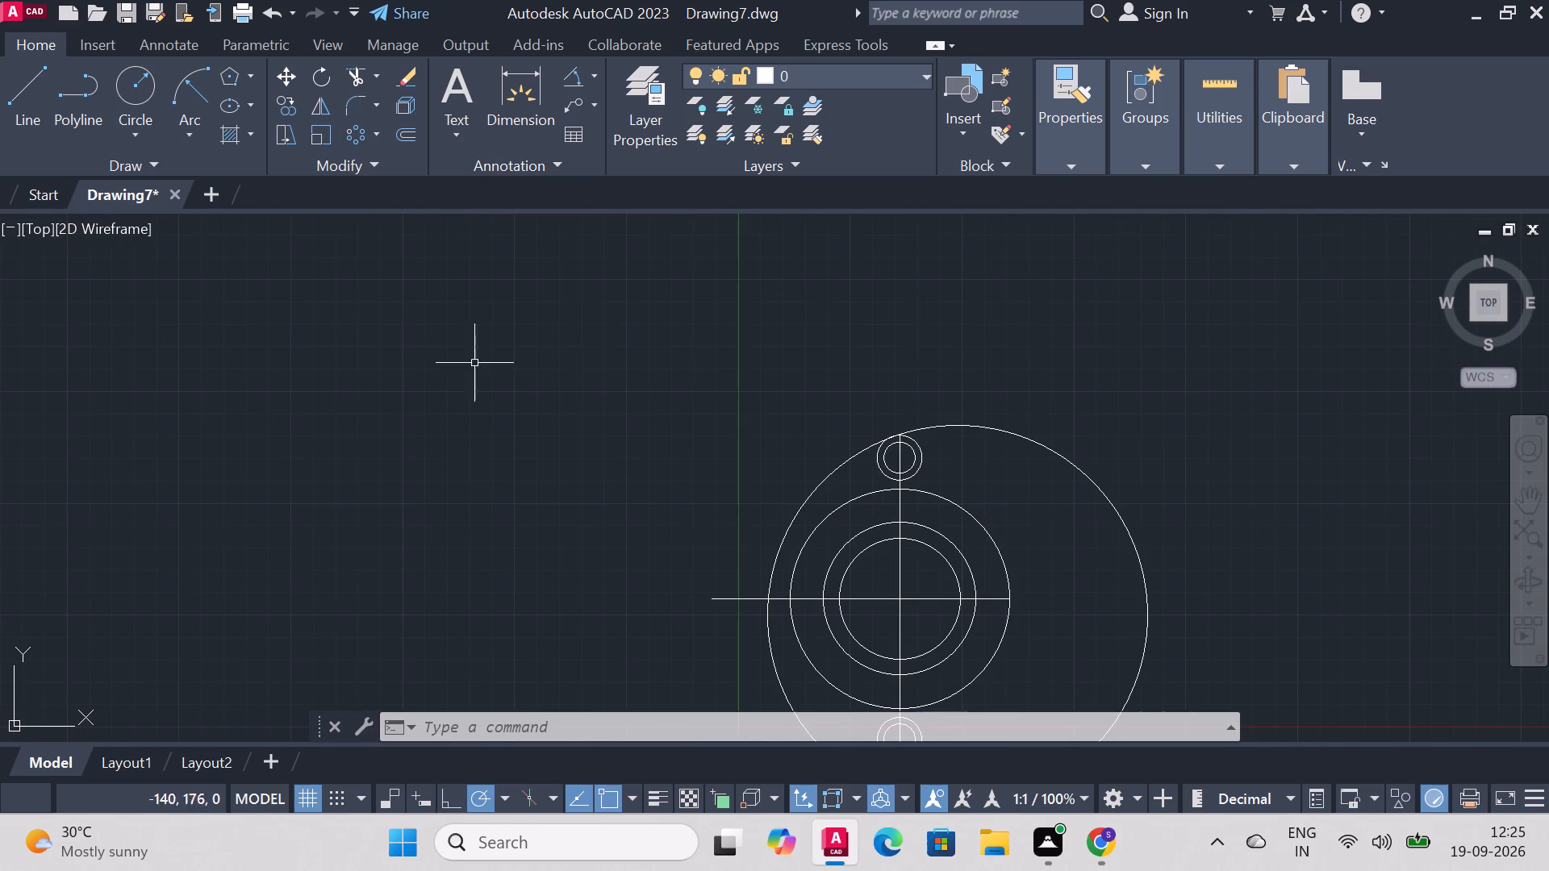
scroll(752, 387, down, 1)
scroll(773, 410, up, 3)
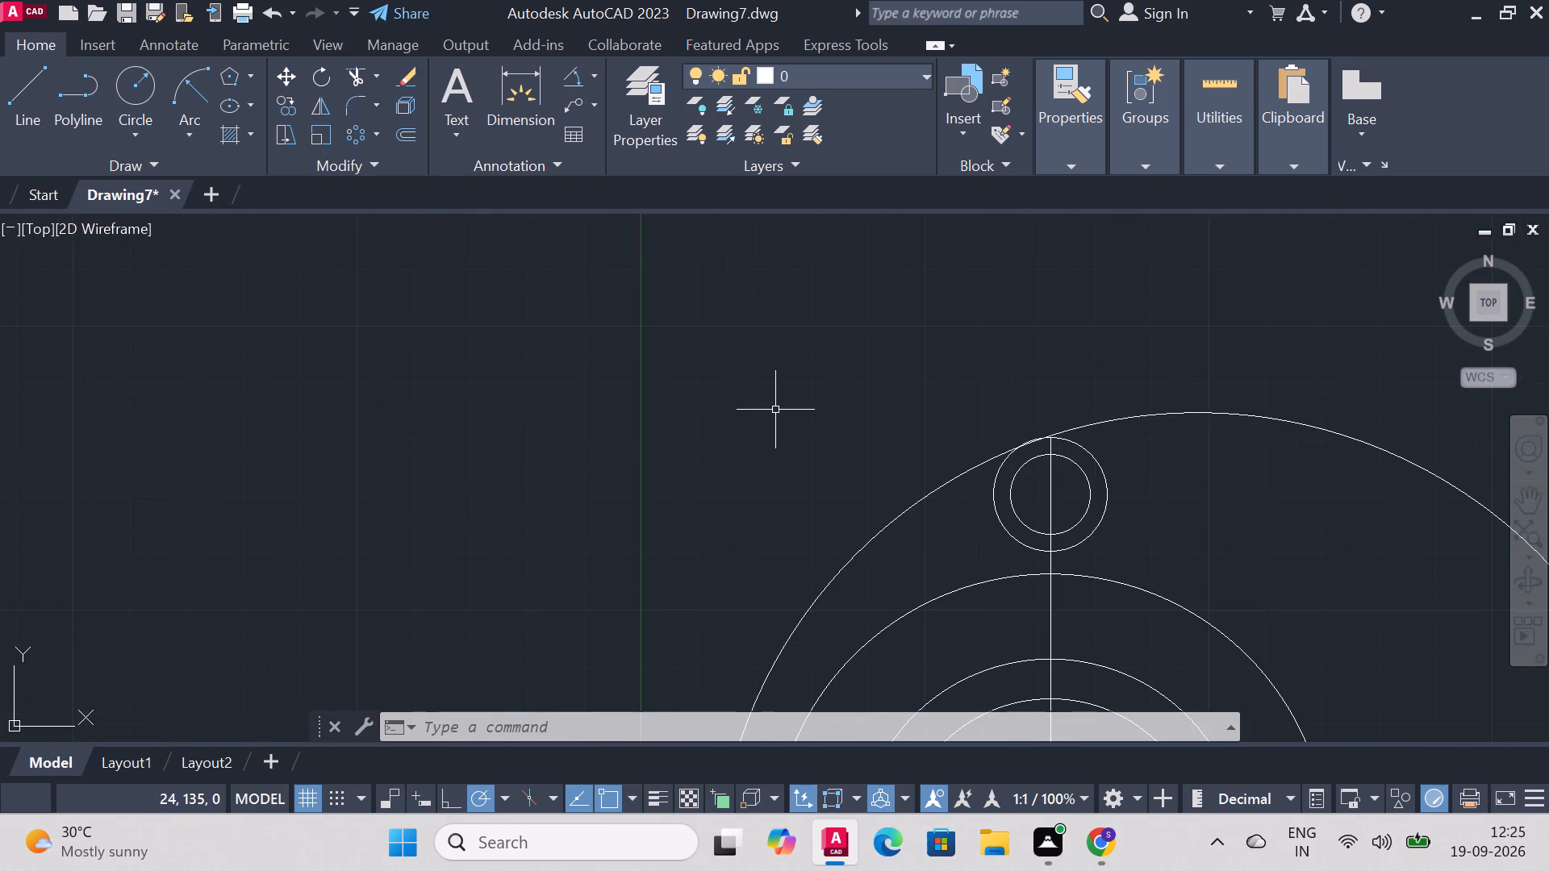
scroll(775, 410, up, 3)
scroll(775, 410, down, 6)
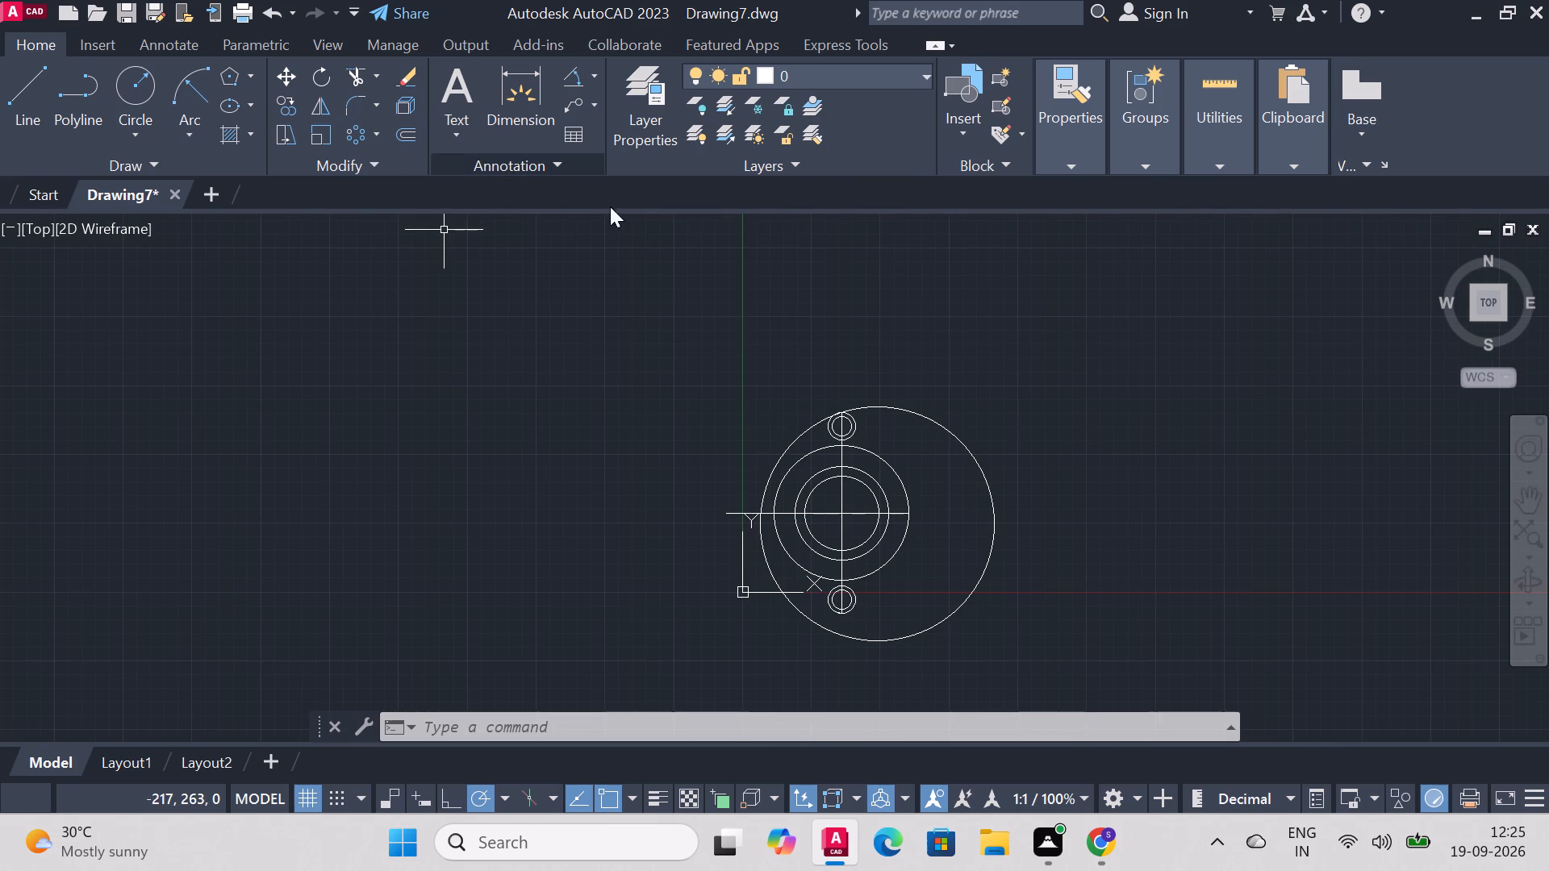
scroll(983, 349, up, 4)
scroll(612, 410, down, 4)
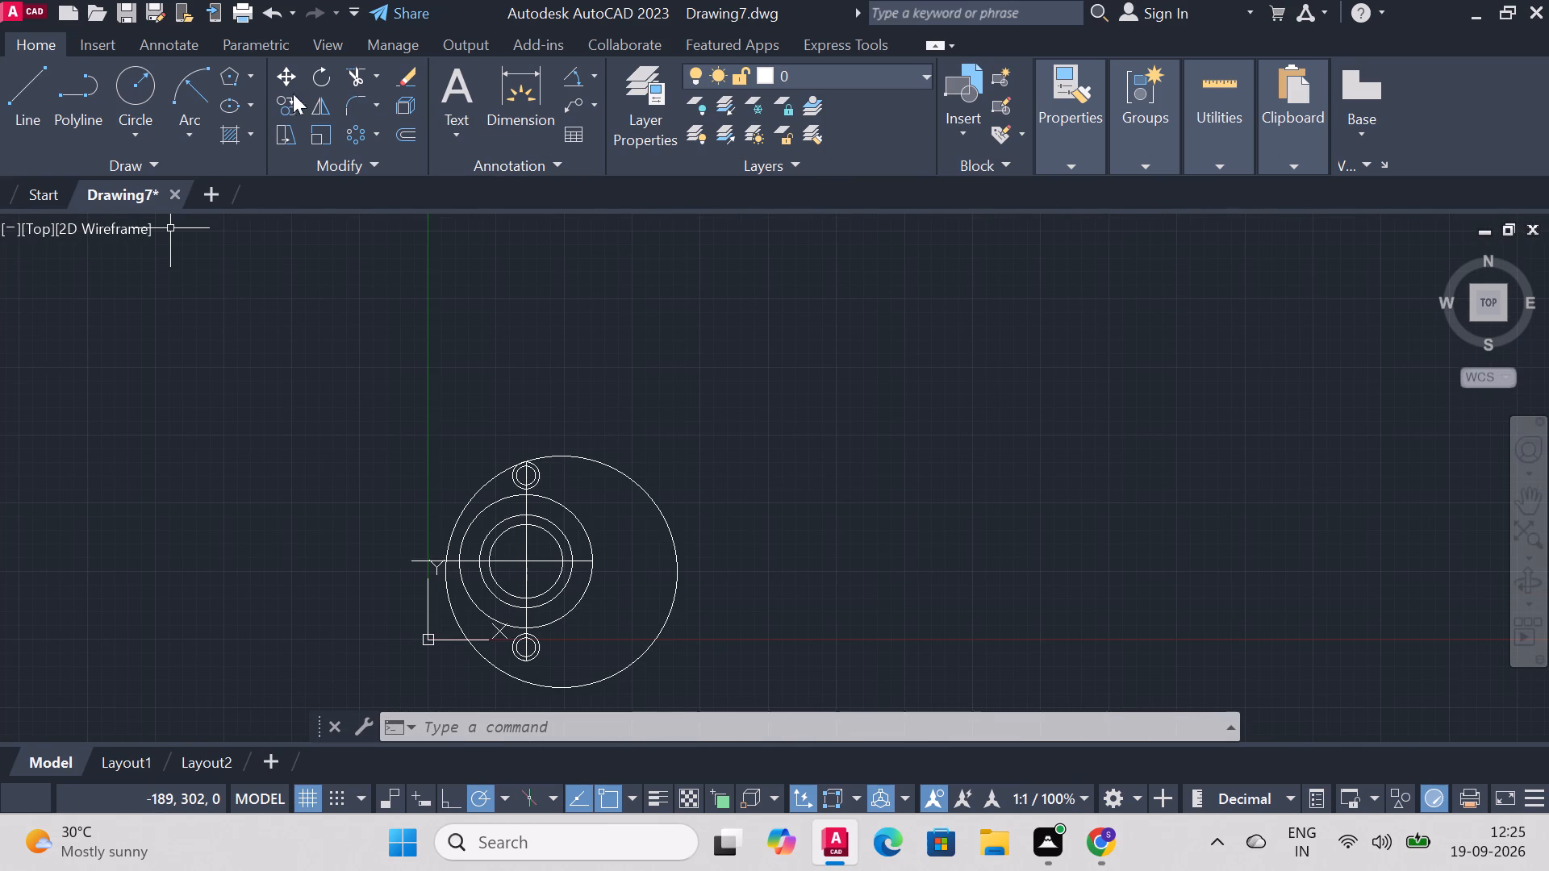
Trim the 85 mm radius circle, keeping only its upper-left arc between the upper lug and the horizontal centre line.
click(342, 76)
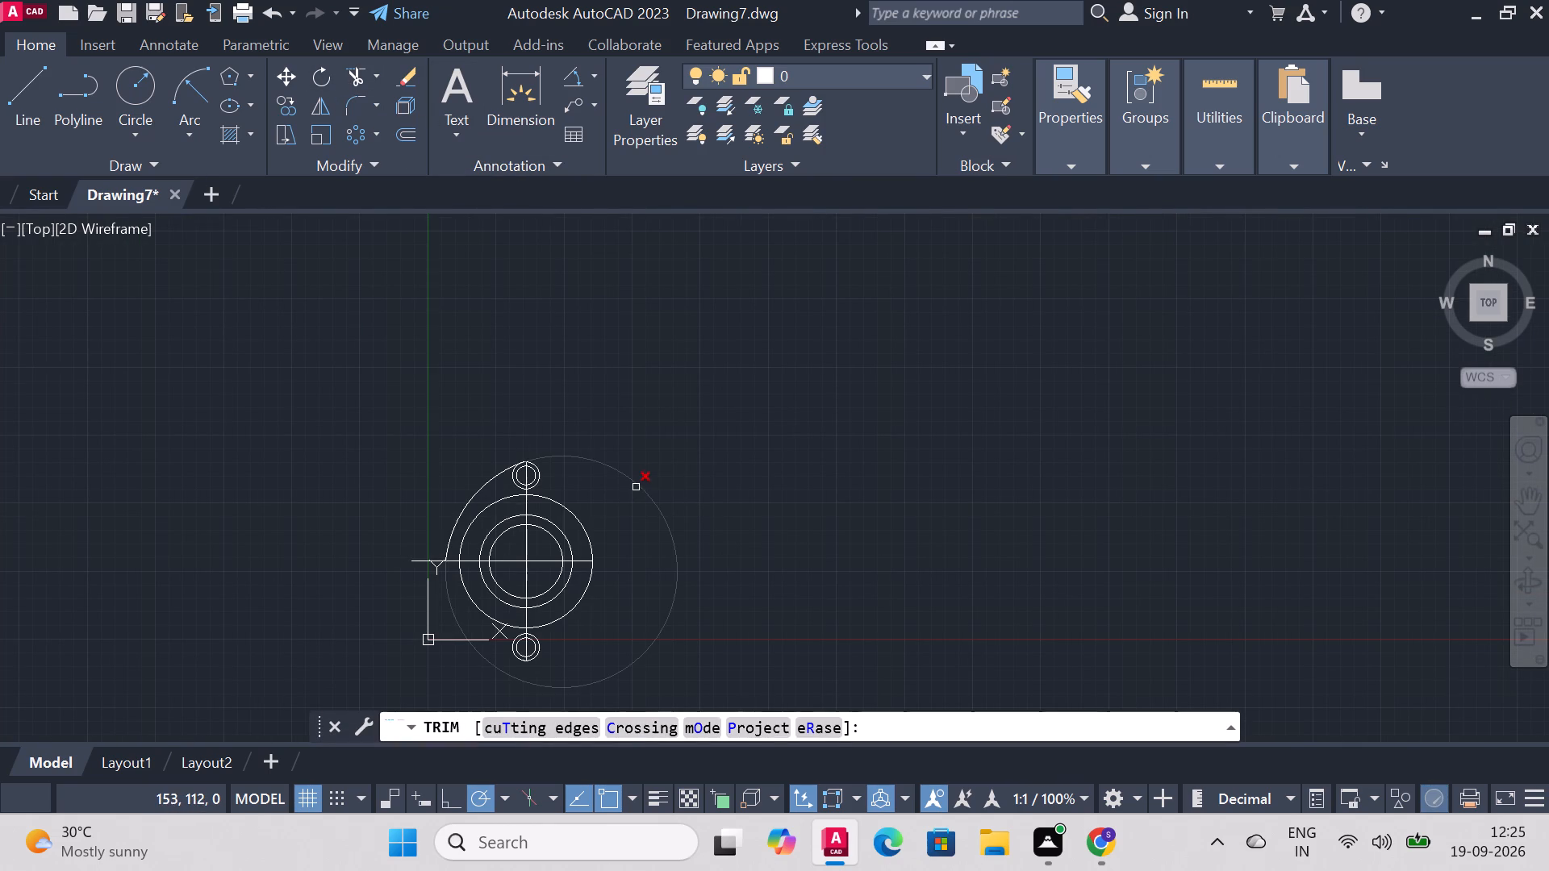
click(637, 486)
scroll(273, 473, up, 2)
scroll(360, 473, down, 2)
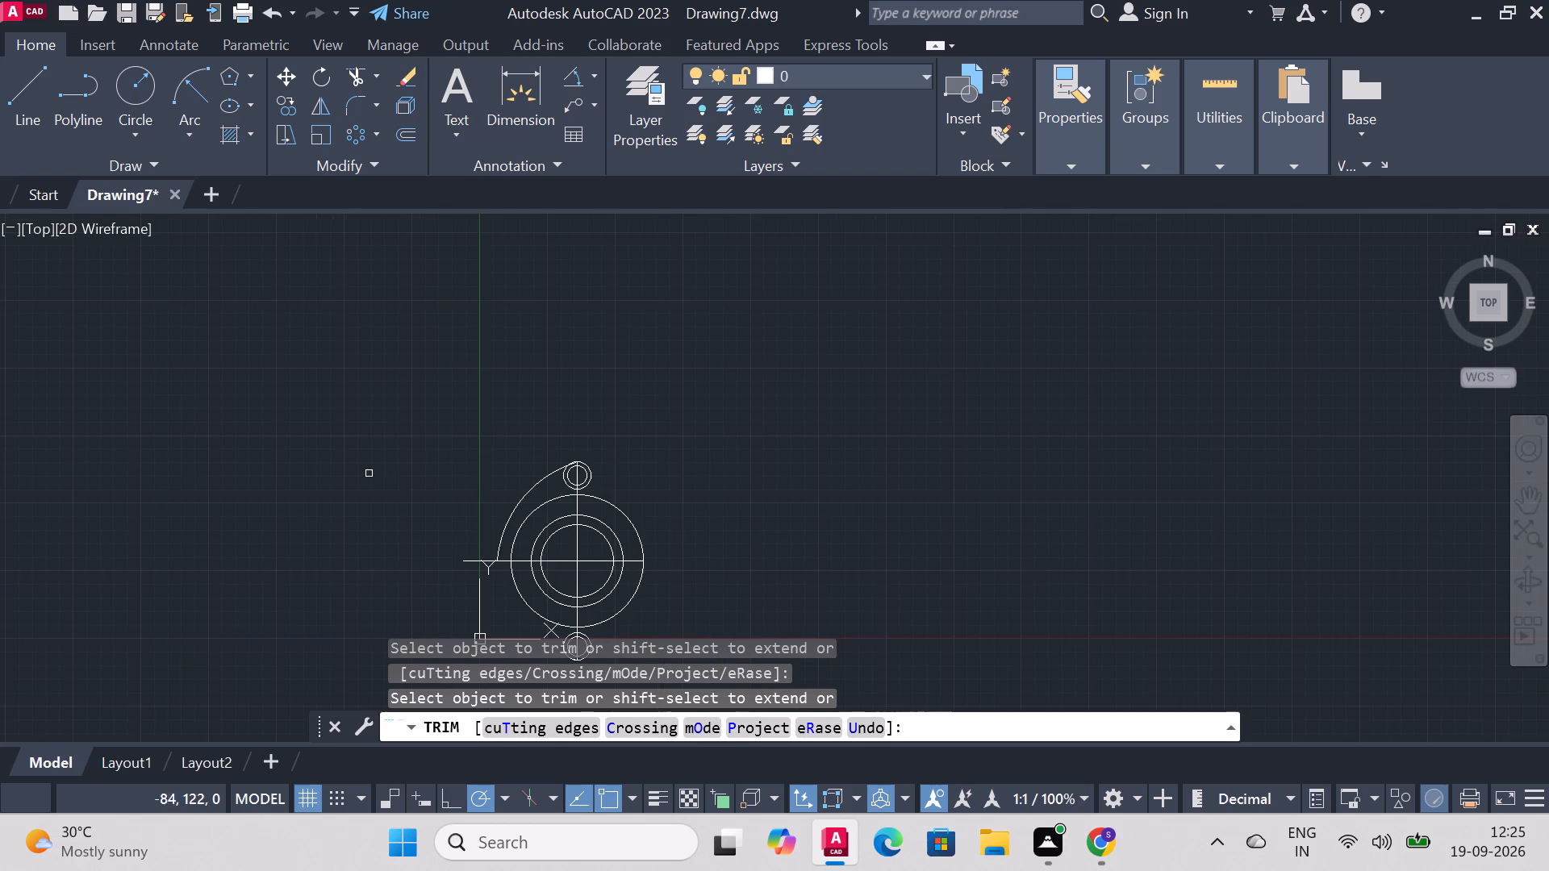
scroll(505, 601, up, 2)
scroll(533, 452, up, 2)
scroll(533, 452, down, 4)
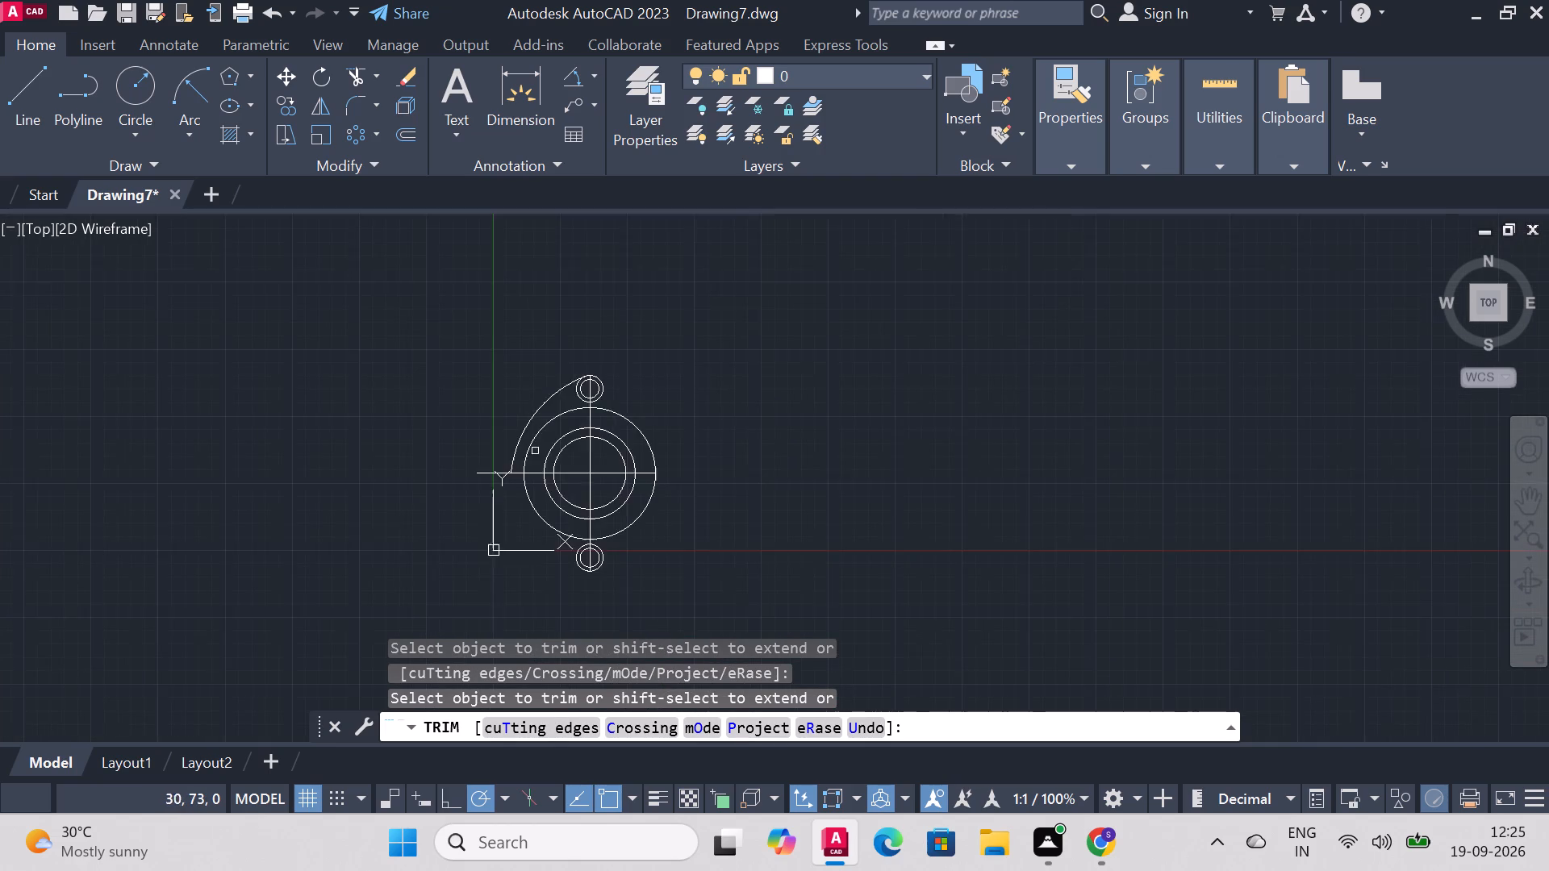
scroll(558, 356, up, 3)
scroll(627, 472, up, 4)
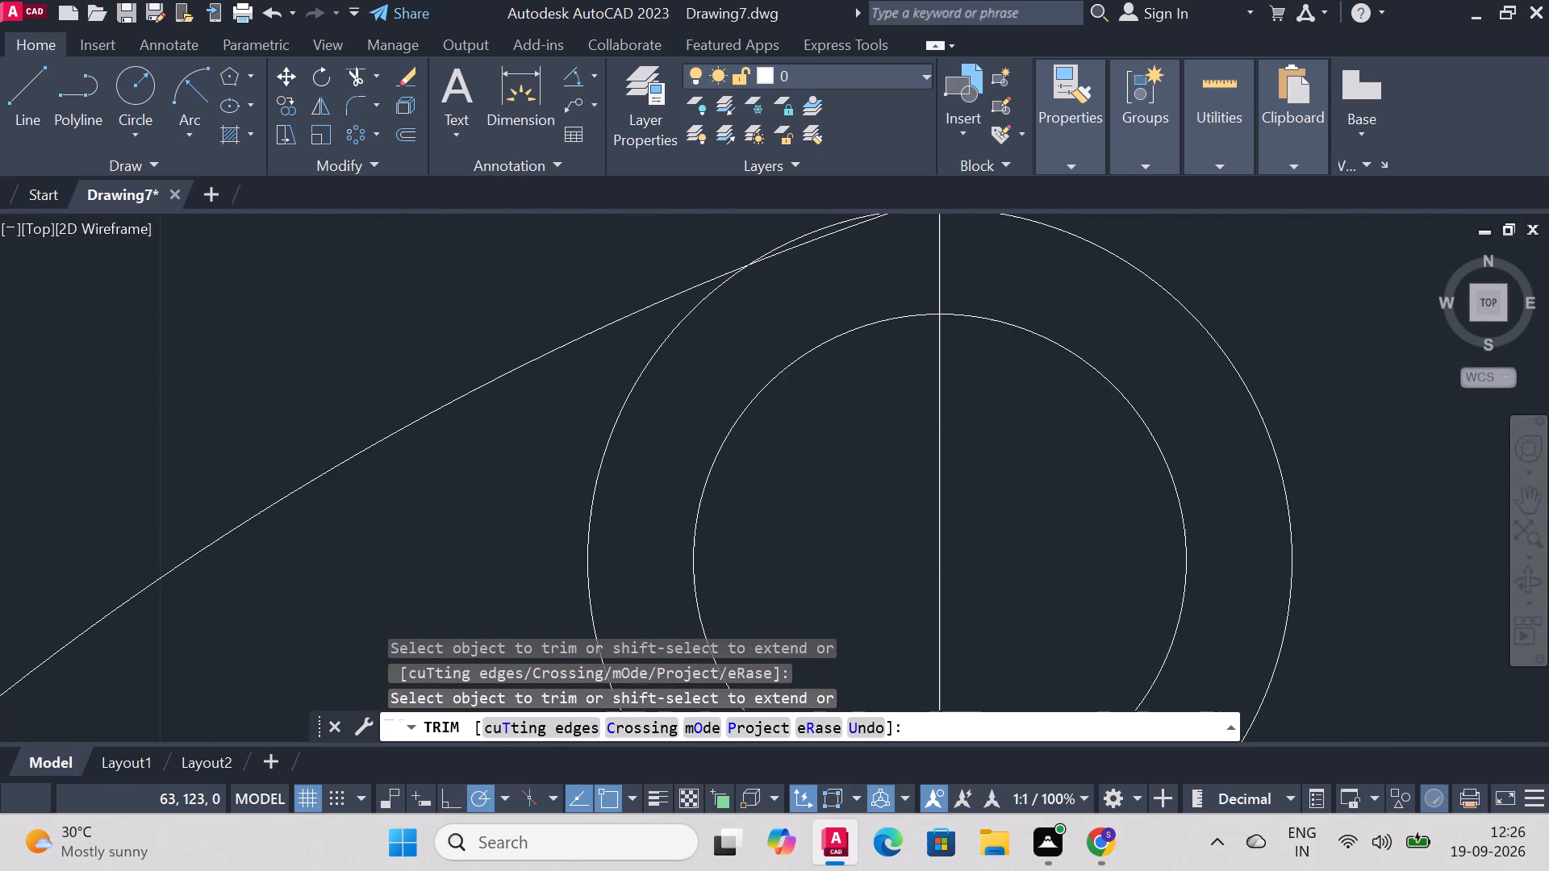
scroll(627, 472, down, 1)
scroll(668, 331, up, 1)
scroll(755, 329, up, 2)
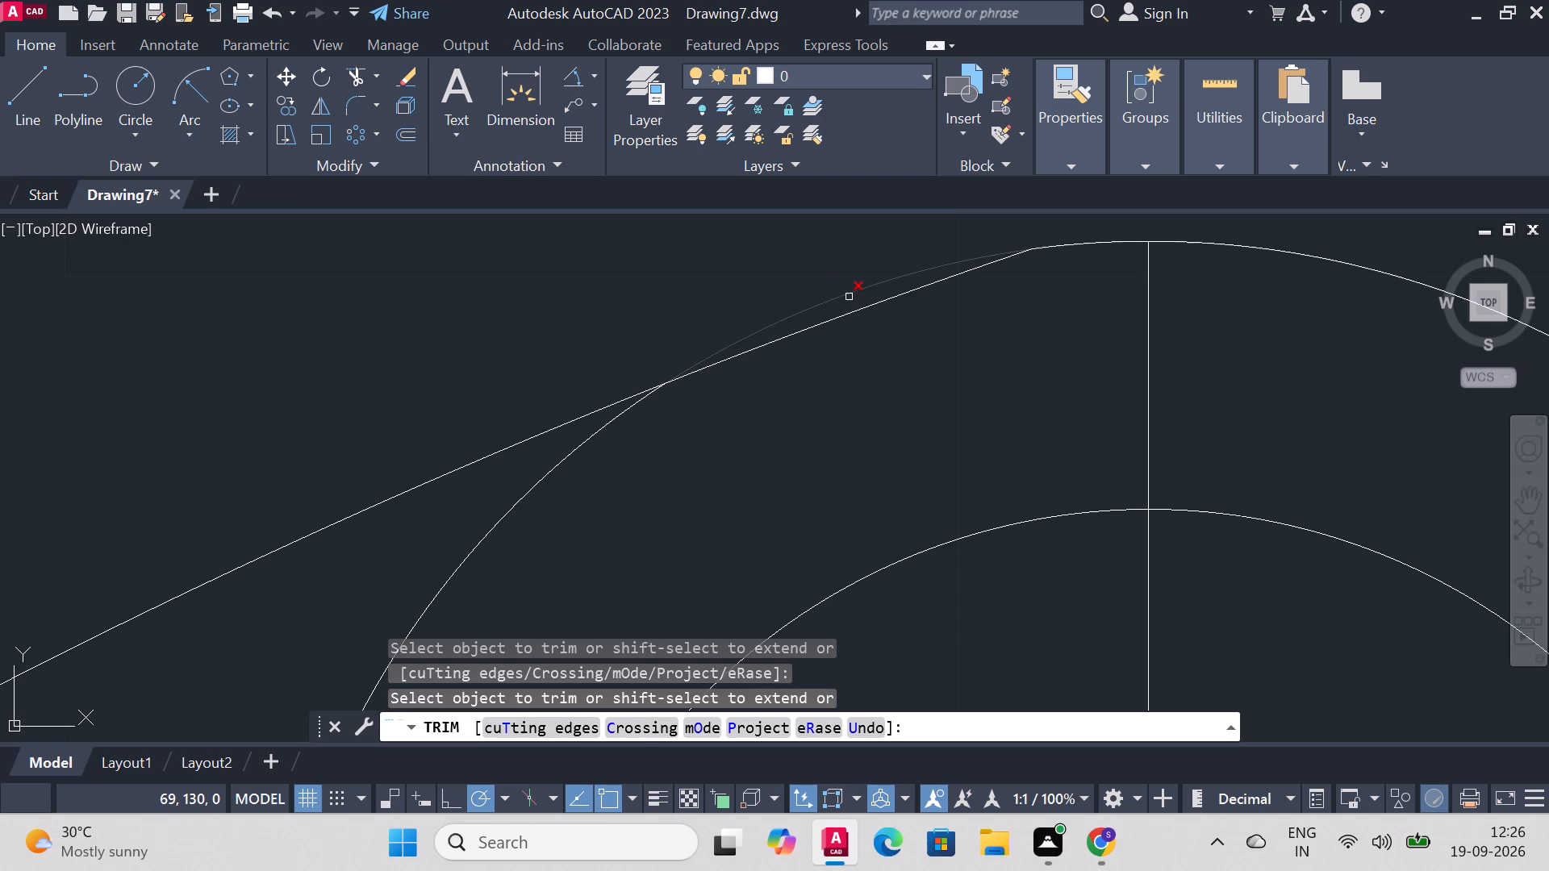
right_click(446, 333)
click(558, 348)
Examine the trimmed 85 mm radius arc against the upper lug and the rest of the part.
scroll(1343, 444, down, 3)
scroll(1456, 484, up, 2)
scroll(1447, 484, down, 4)
scroll(1347, 535, down, 4)
scroll(1408, 690, up, 3)
scroll(1413, 527, down, 3)
scroll(1443, 507, up, 1)
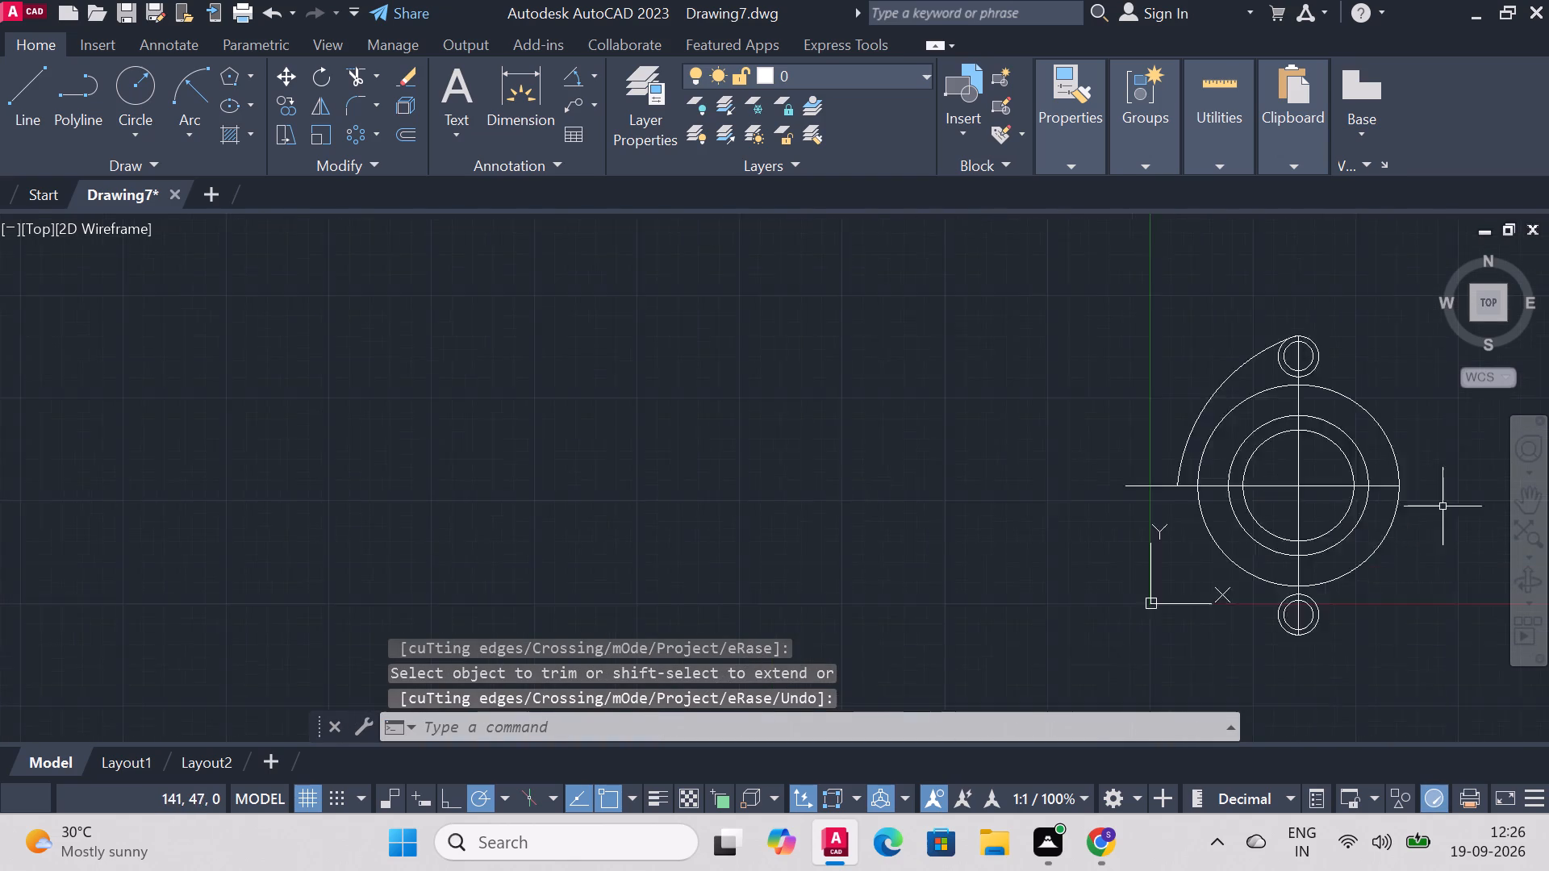
scroll(1443, 506, up, 2)
scroll(1384, 398, down, 2)
scroll(1399, 331, up, 2)
scroll(1310, 282, down, 2)
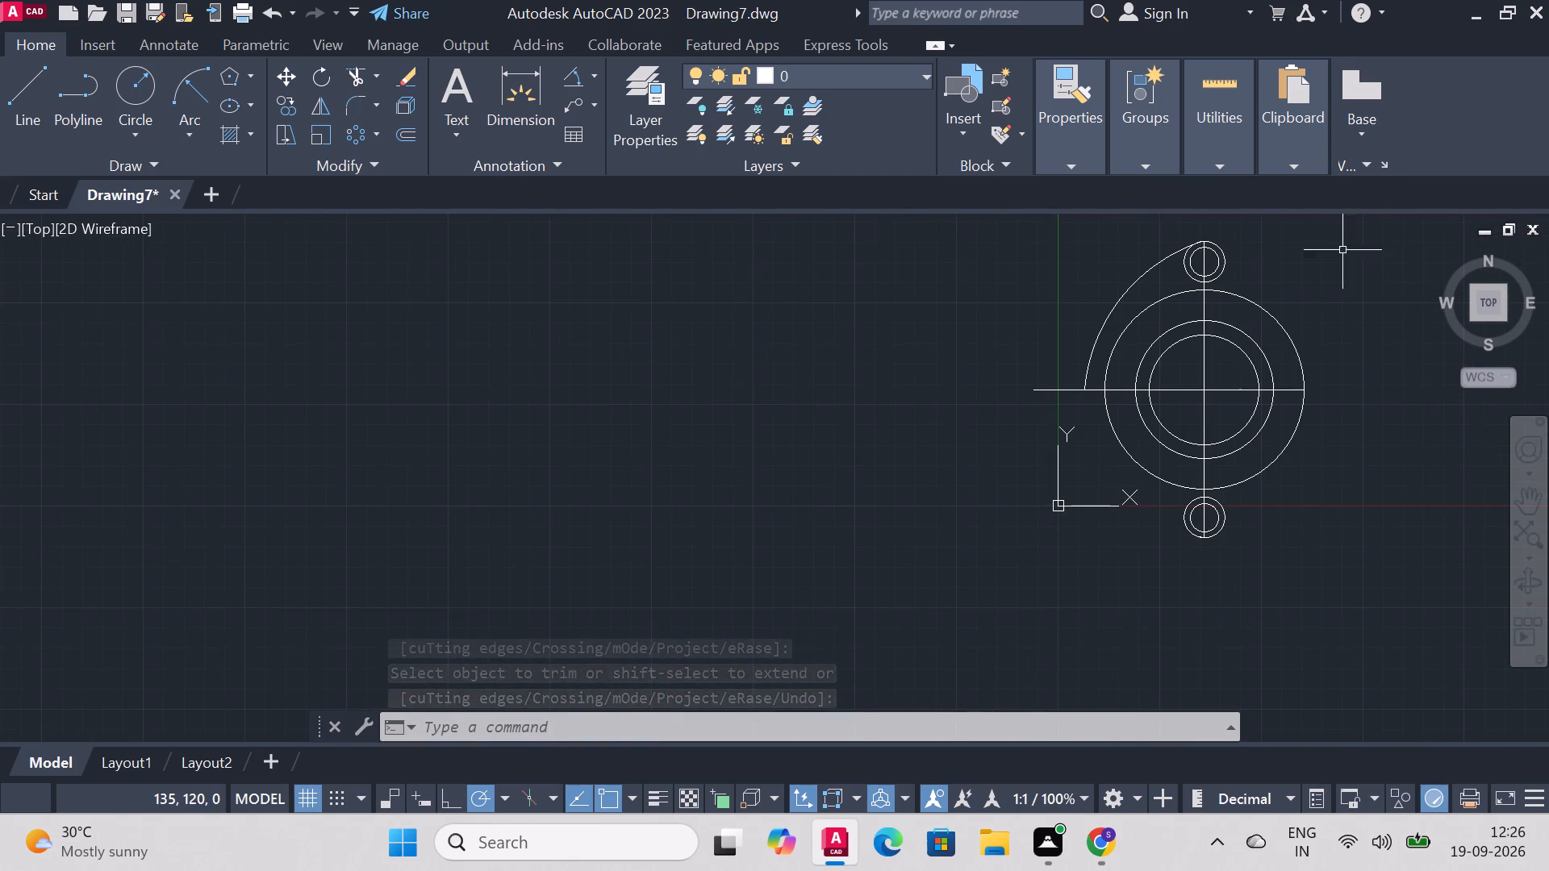
scroll(1348, 236, up, 2)
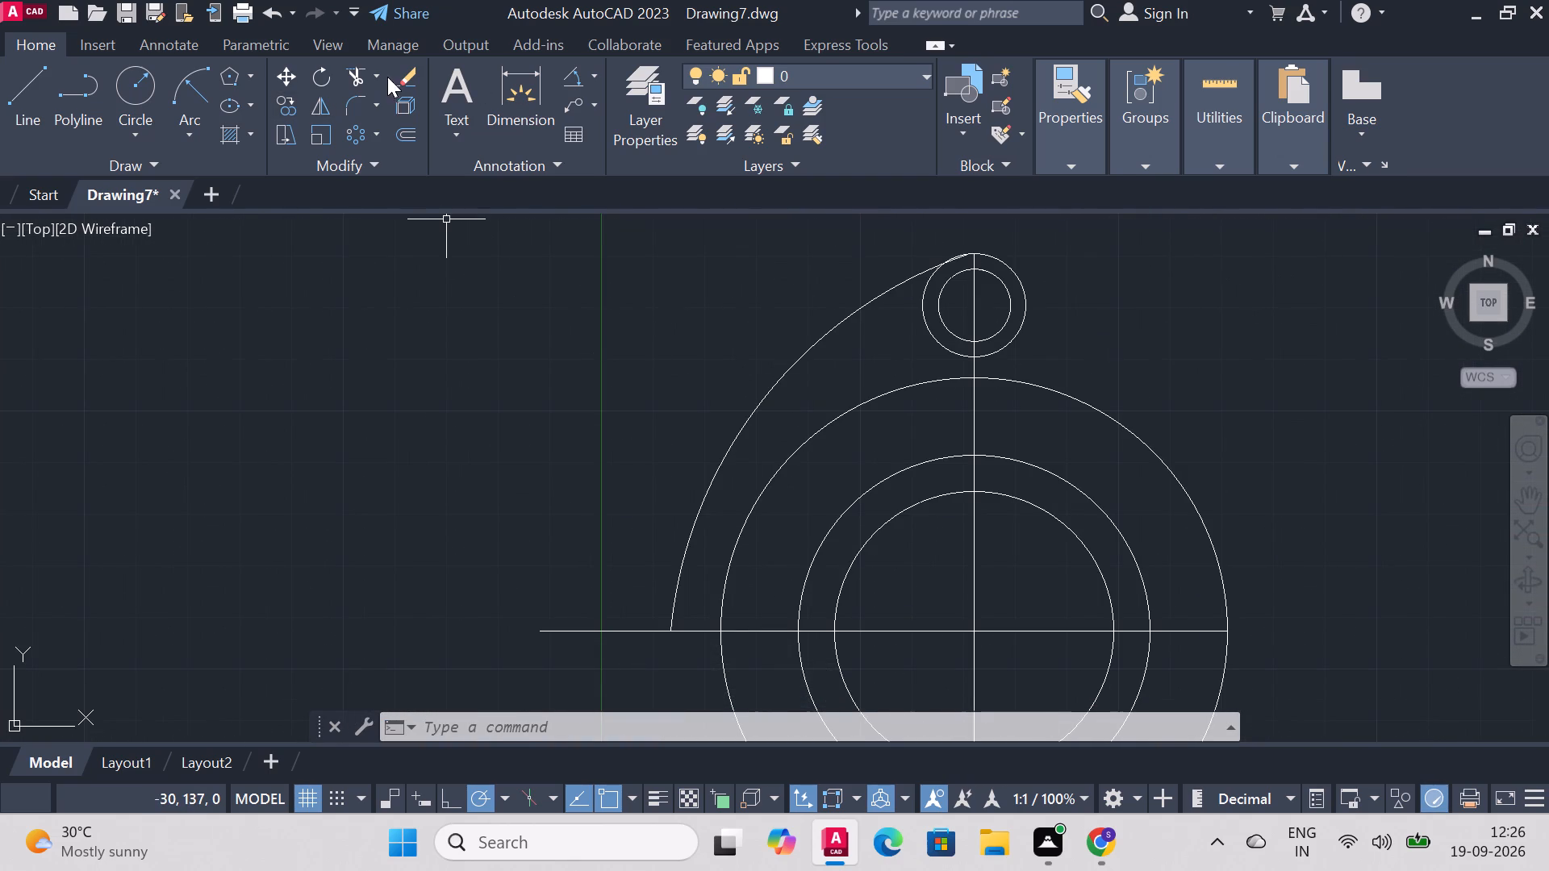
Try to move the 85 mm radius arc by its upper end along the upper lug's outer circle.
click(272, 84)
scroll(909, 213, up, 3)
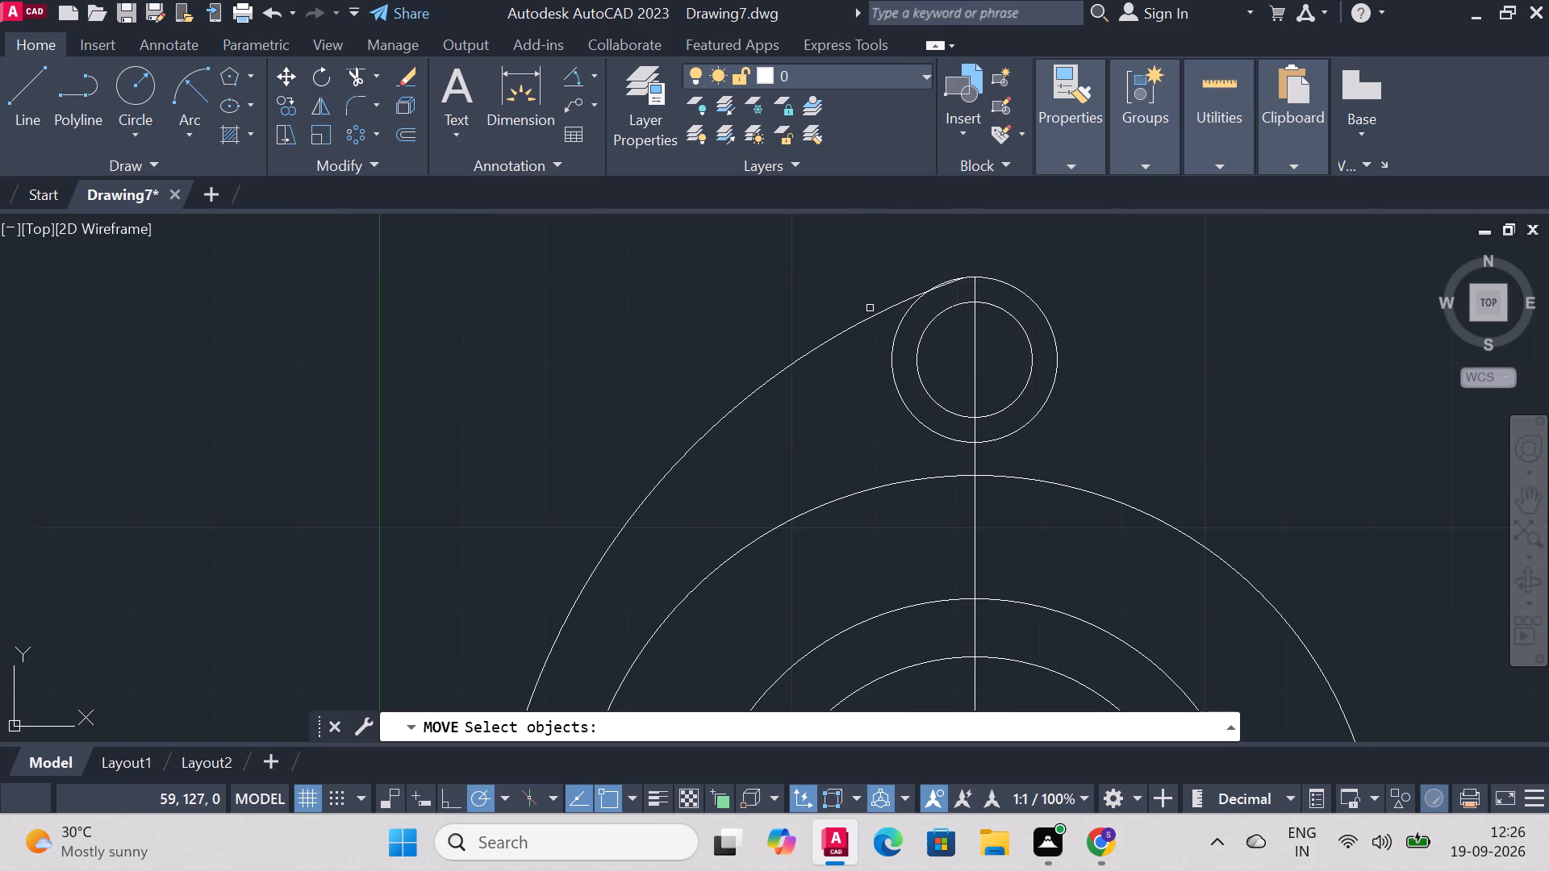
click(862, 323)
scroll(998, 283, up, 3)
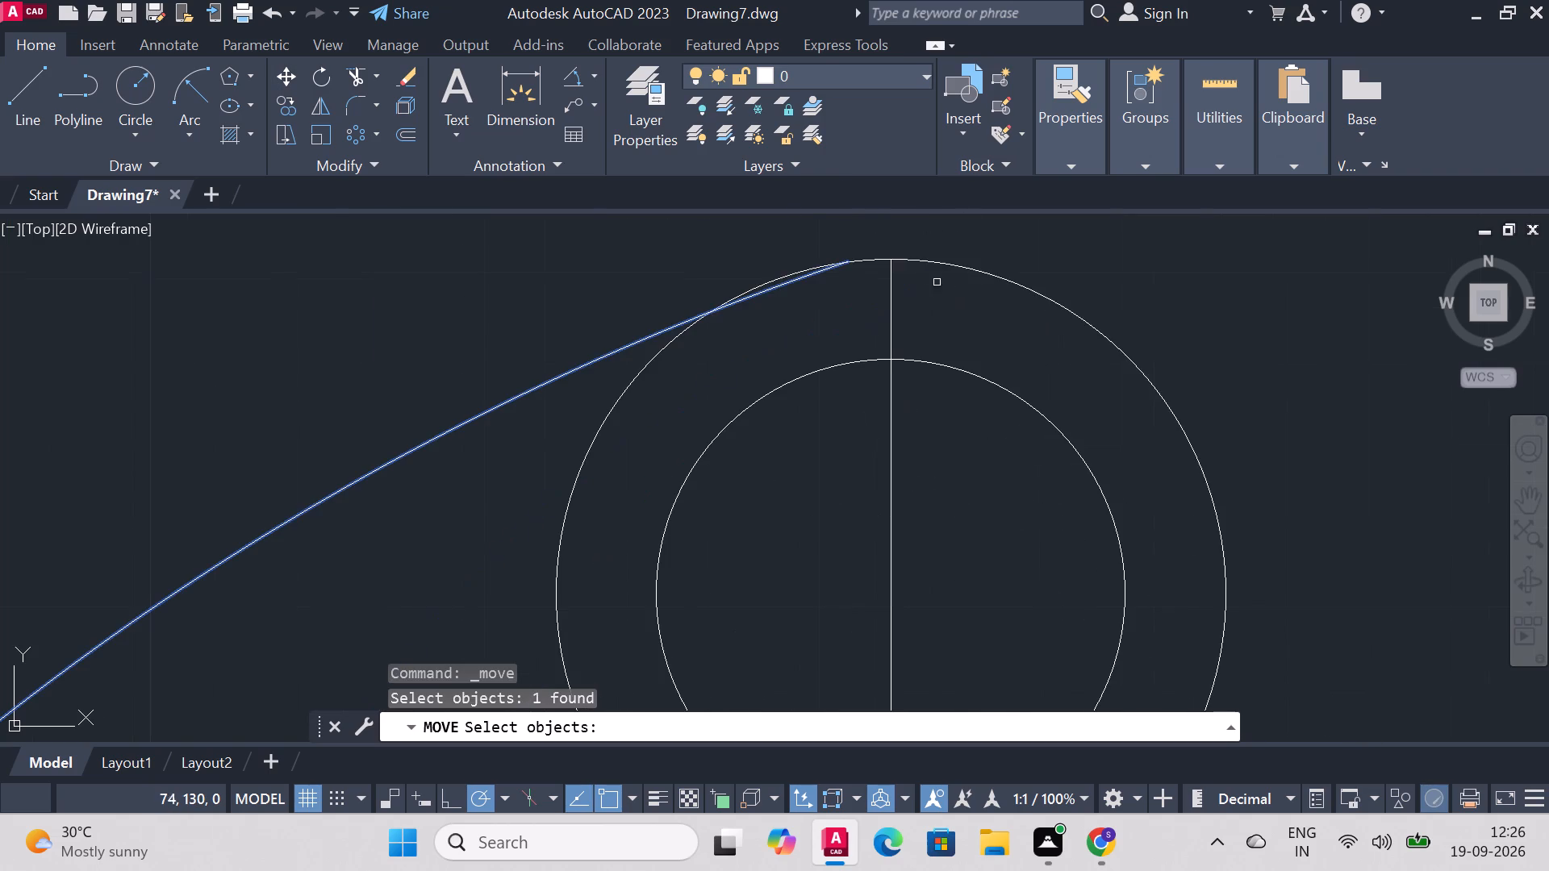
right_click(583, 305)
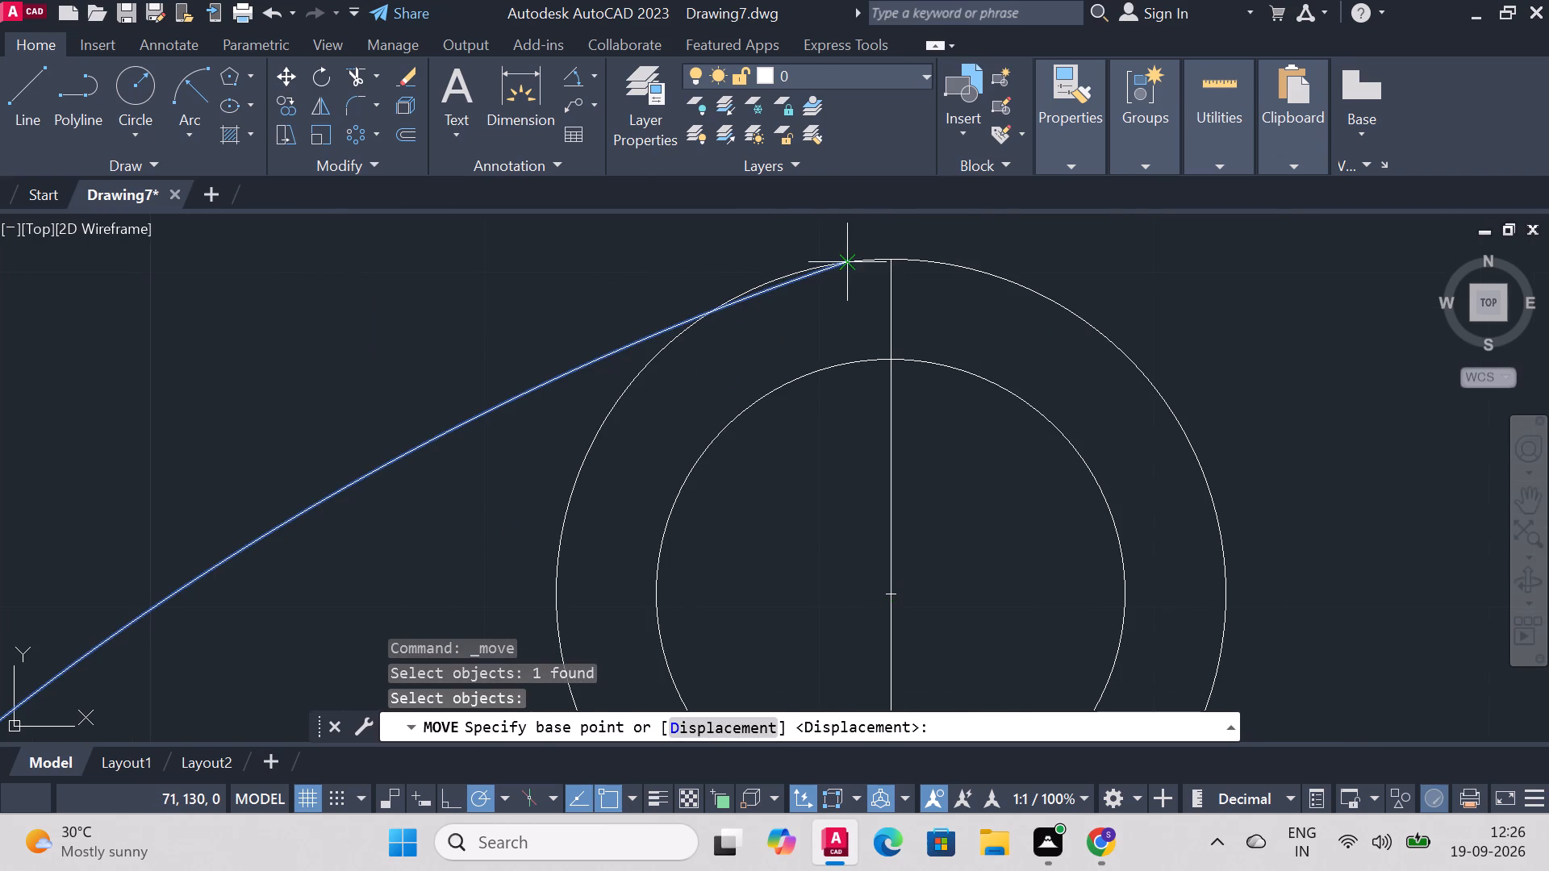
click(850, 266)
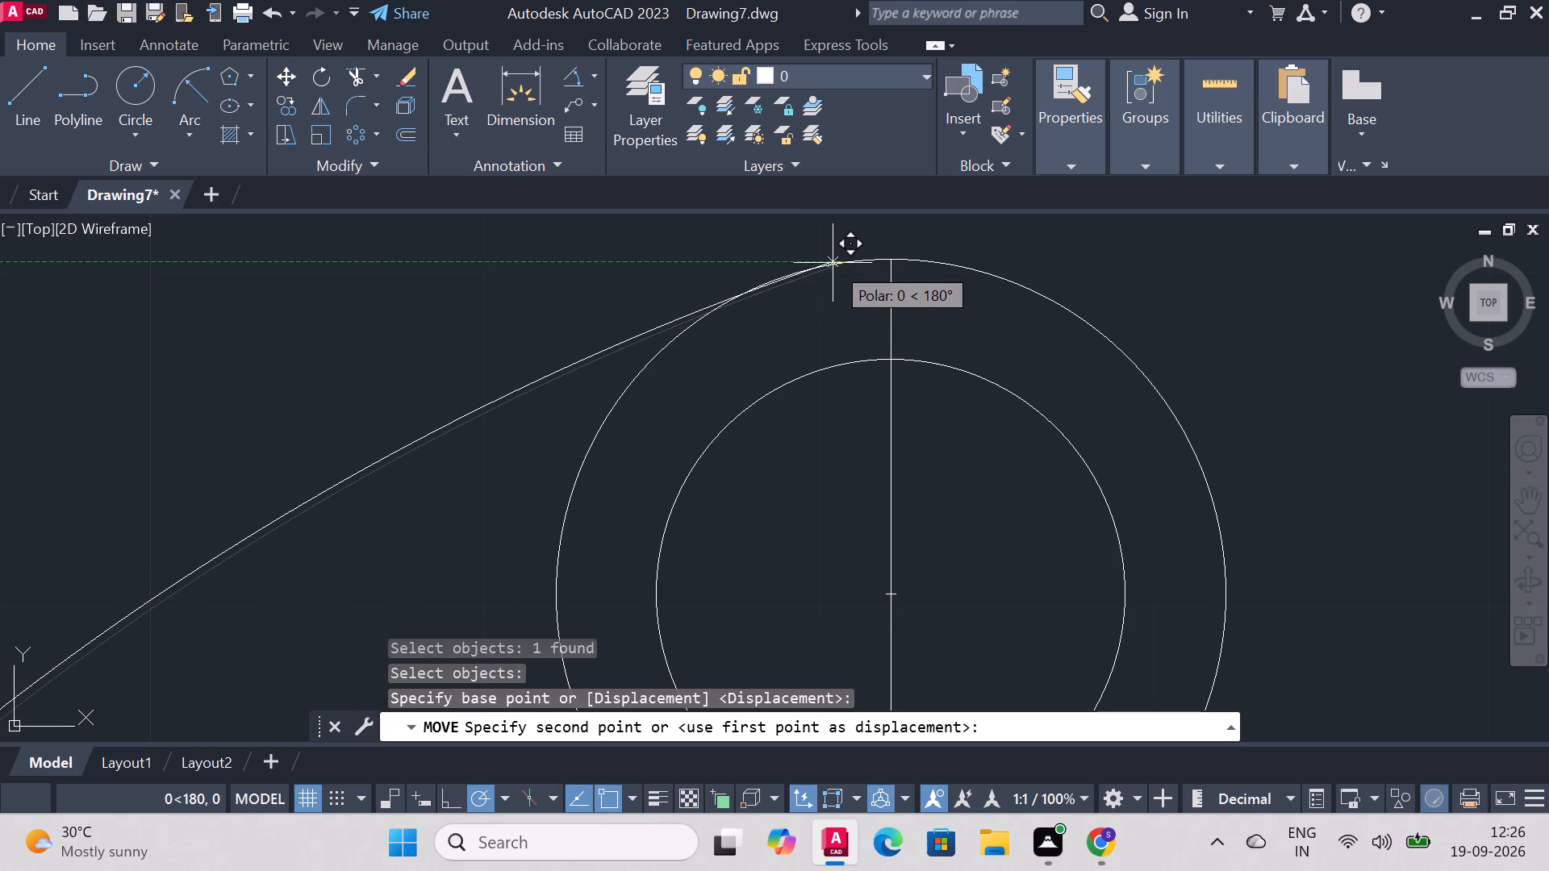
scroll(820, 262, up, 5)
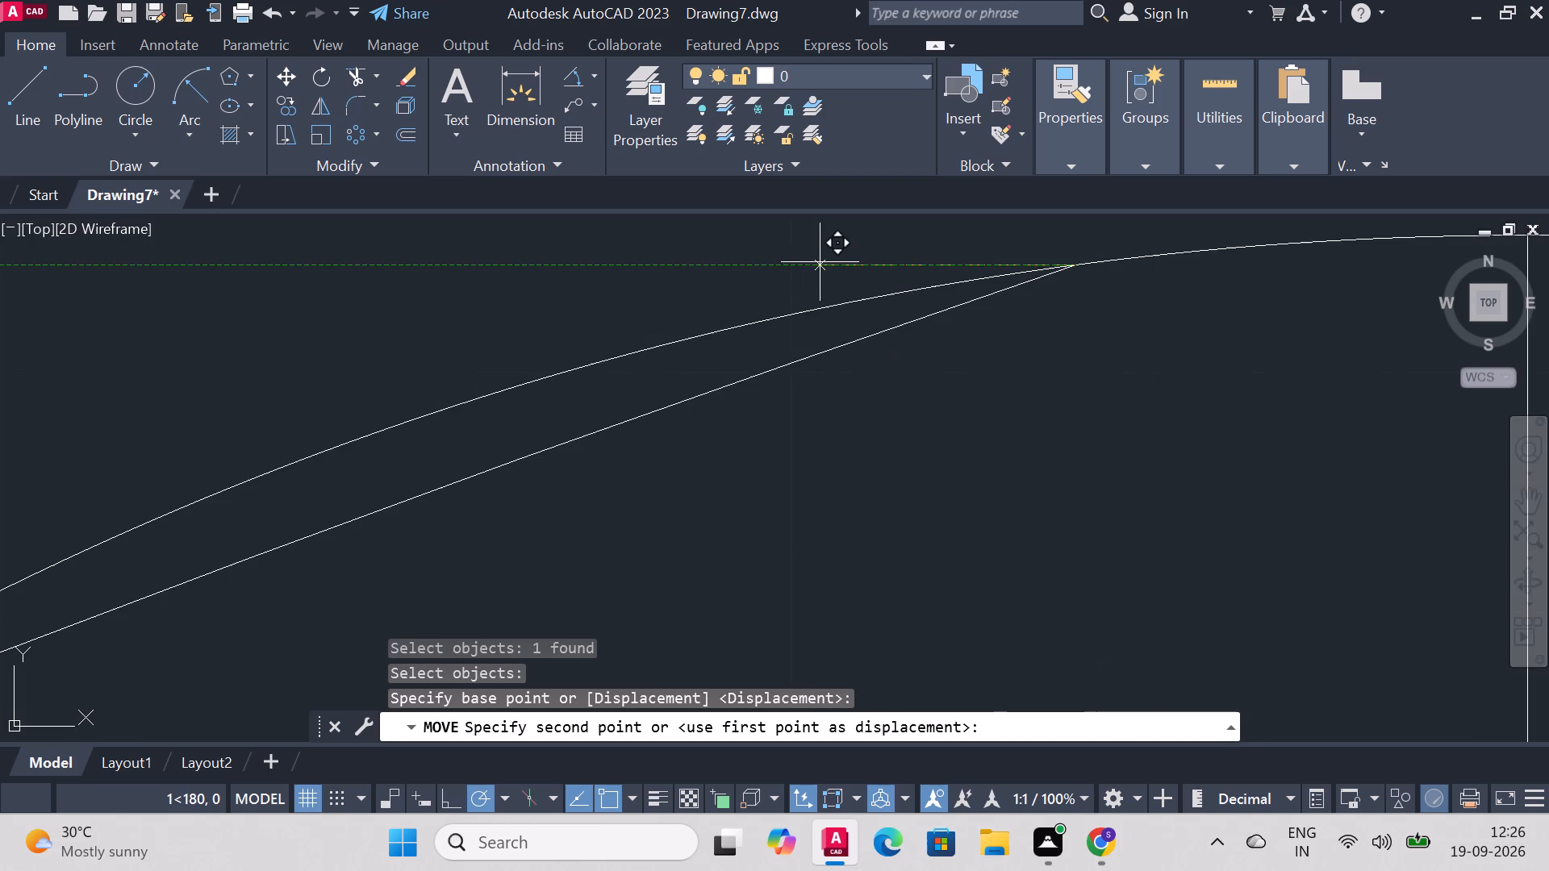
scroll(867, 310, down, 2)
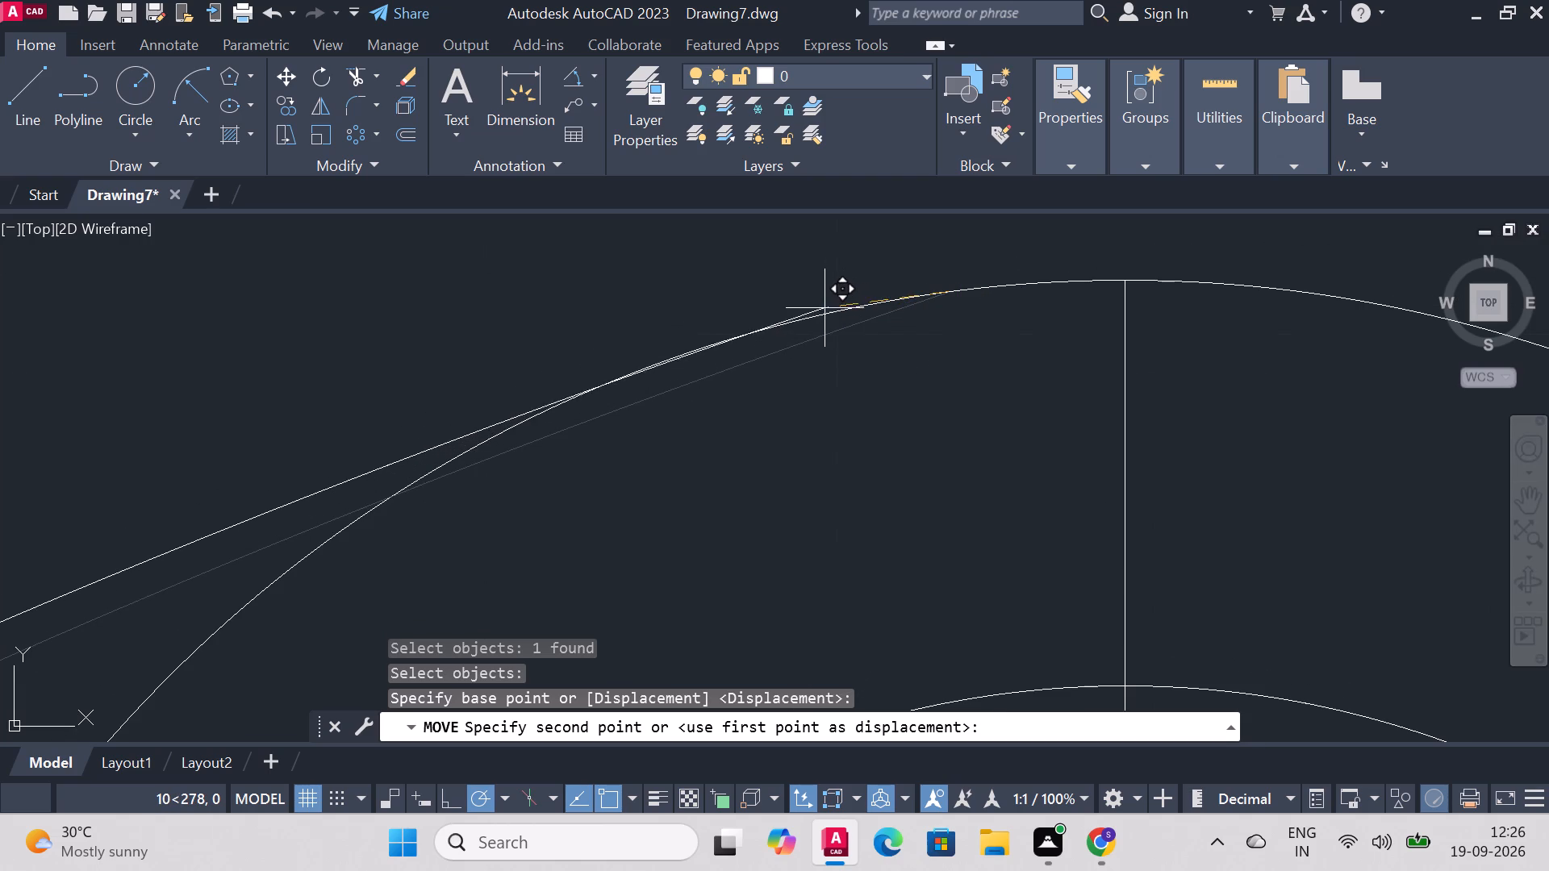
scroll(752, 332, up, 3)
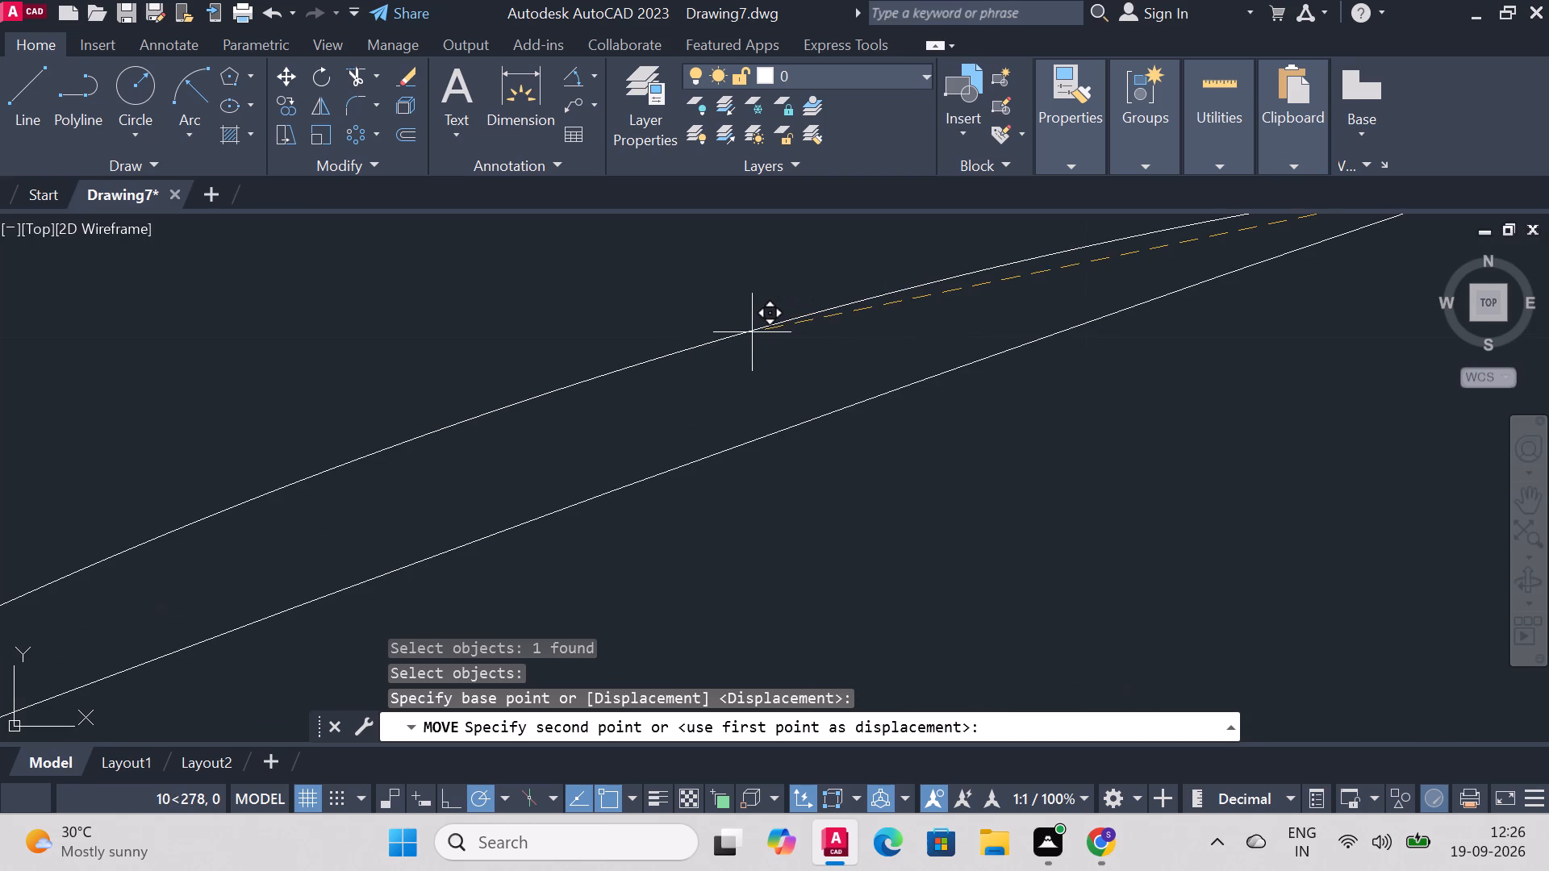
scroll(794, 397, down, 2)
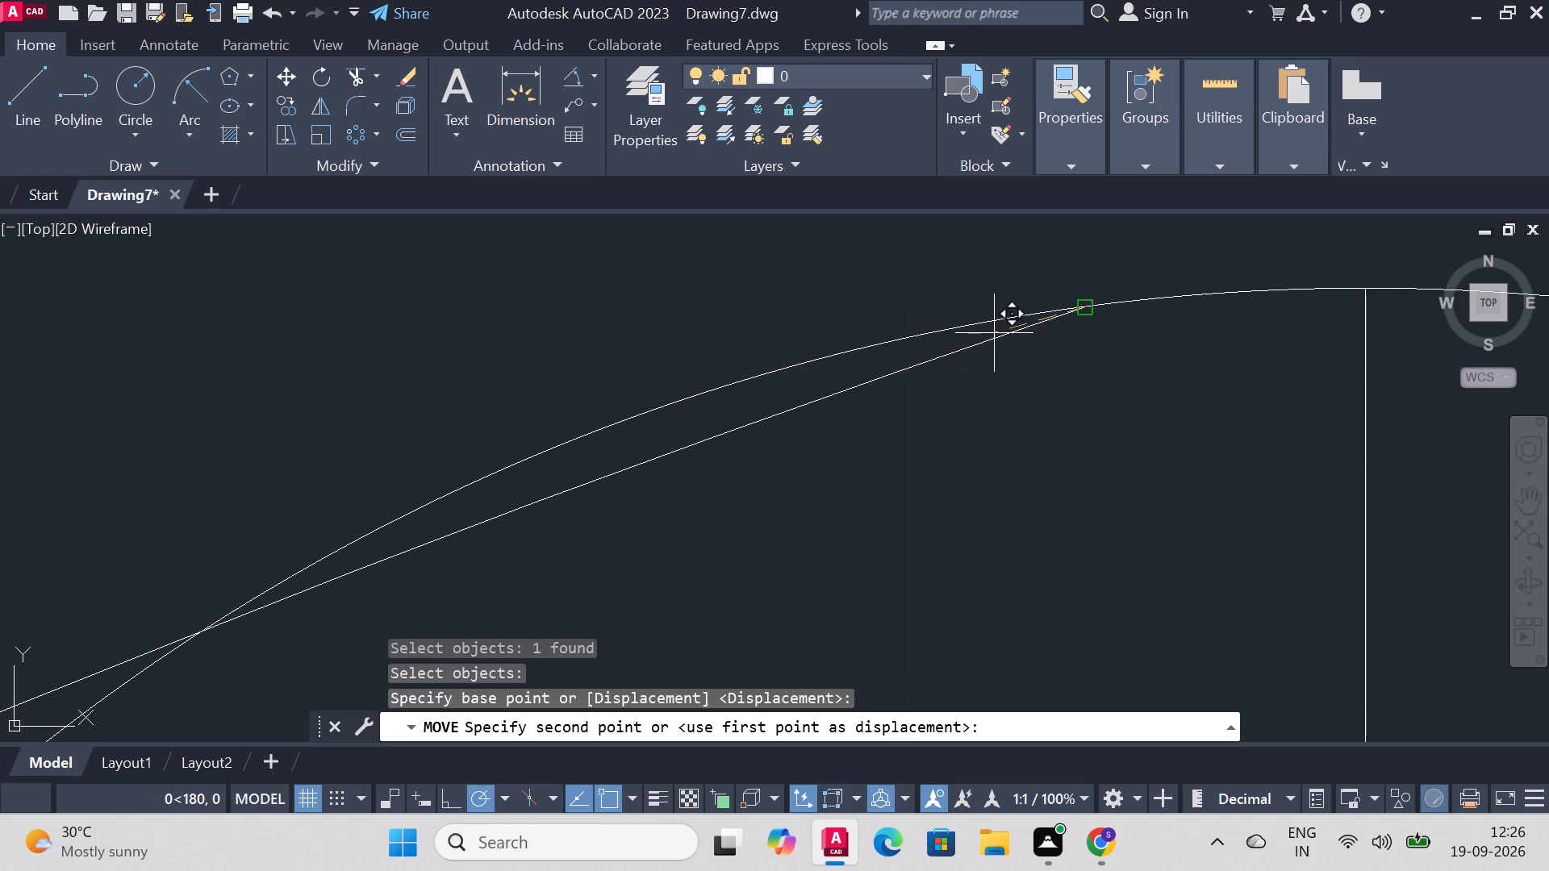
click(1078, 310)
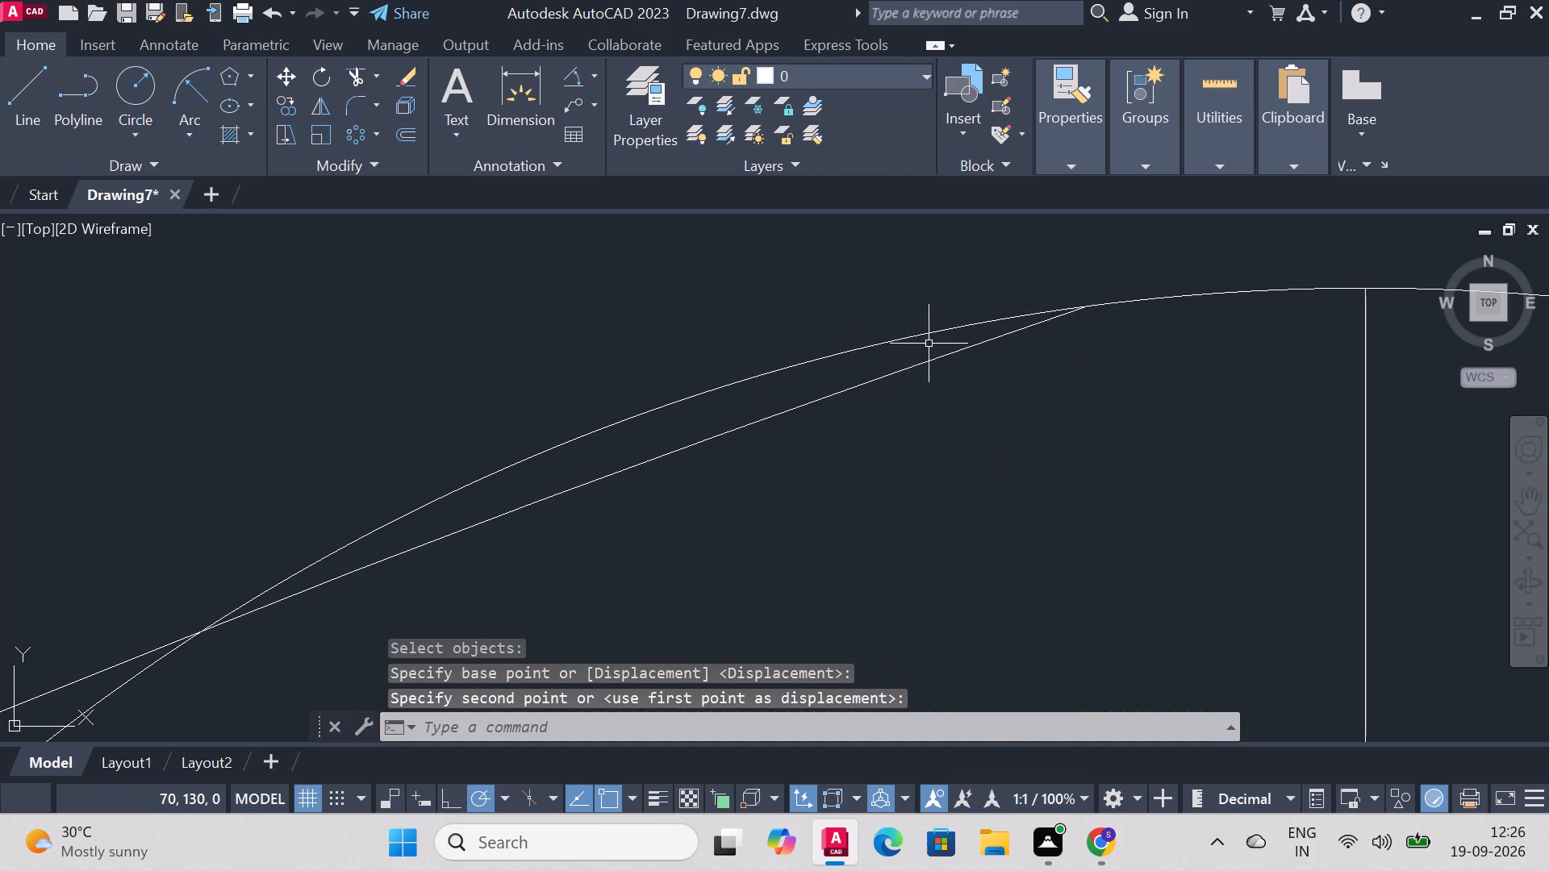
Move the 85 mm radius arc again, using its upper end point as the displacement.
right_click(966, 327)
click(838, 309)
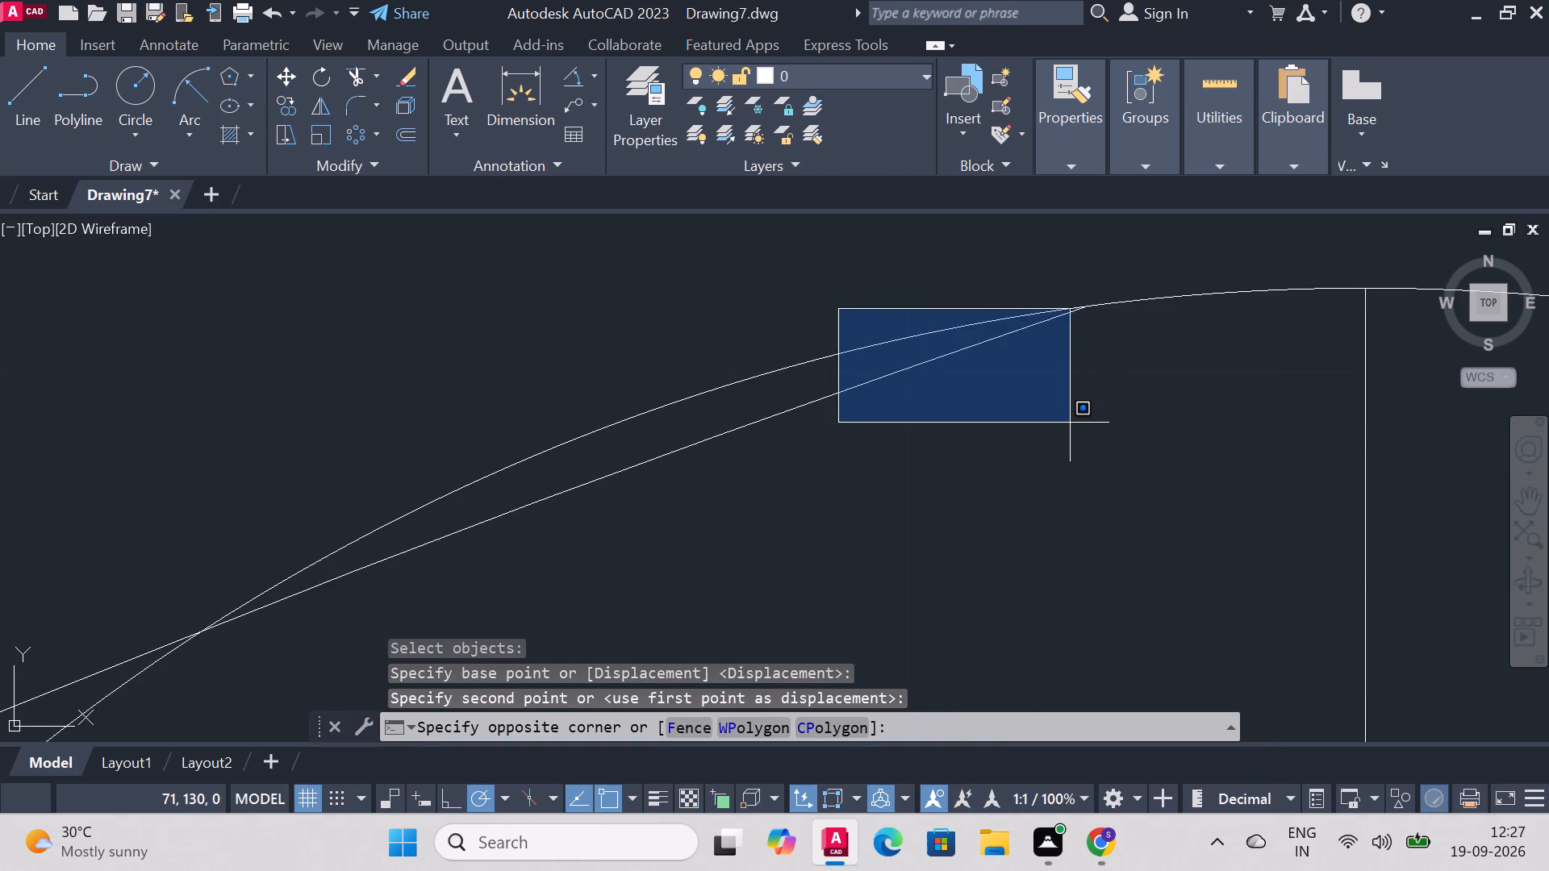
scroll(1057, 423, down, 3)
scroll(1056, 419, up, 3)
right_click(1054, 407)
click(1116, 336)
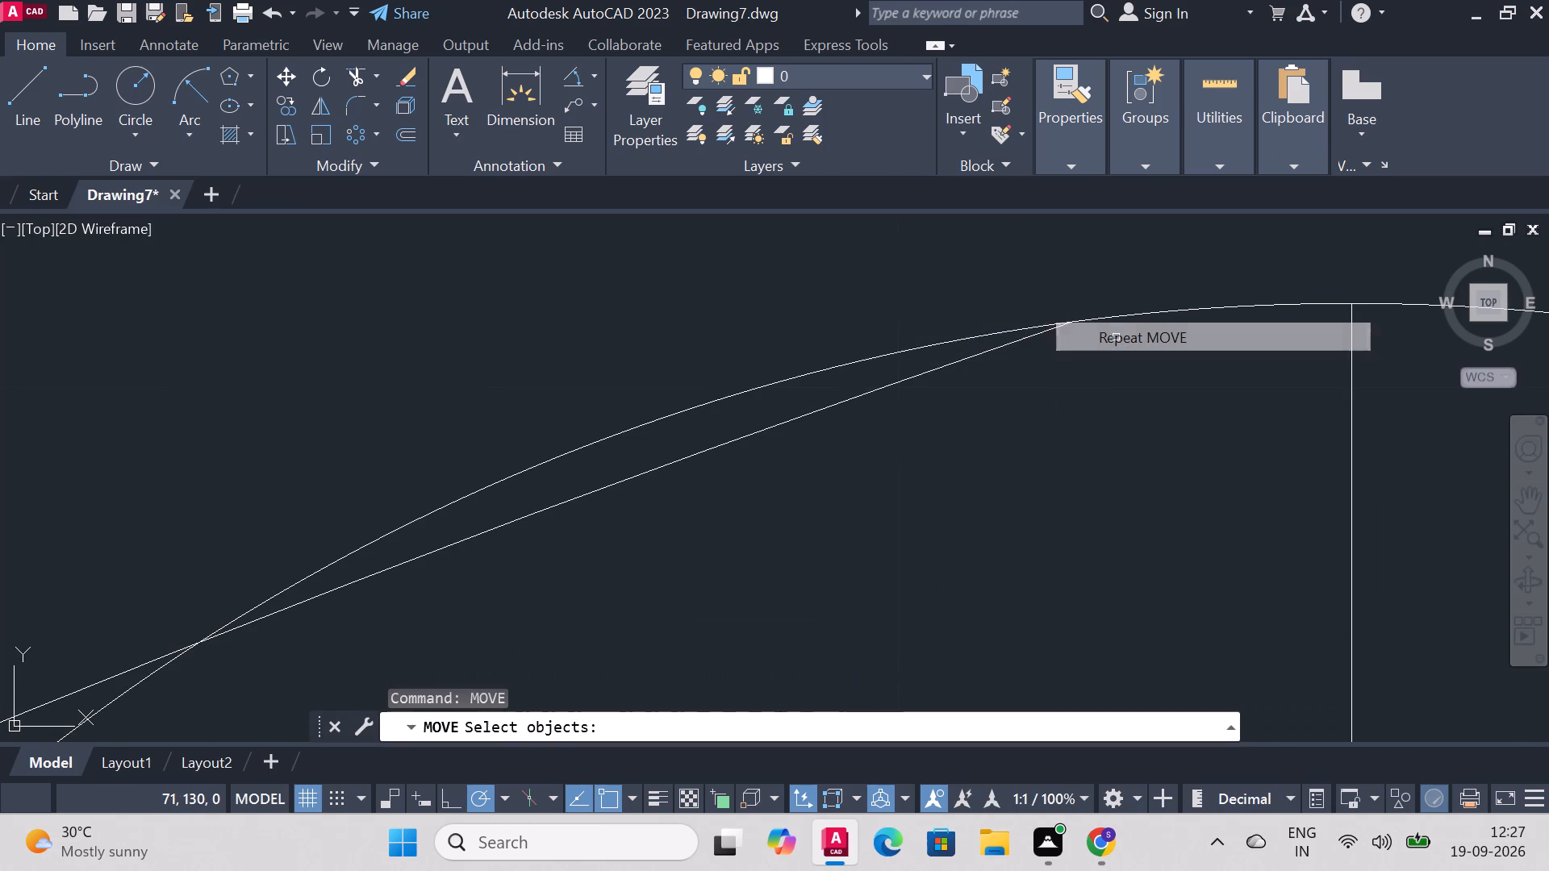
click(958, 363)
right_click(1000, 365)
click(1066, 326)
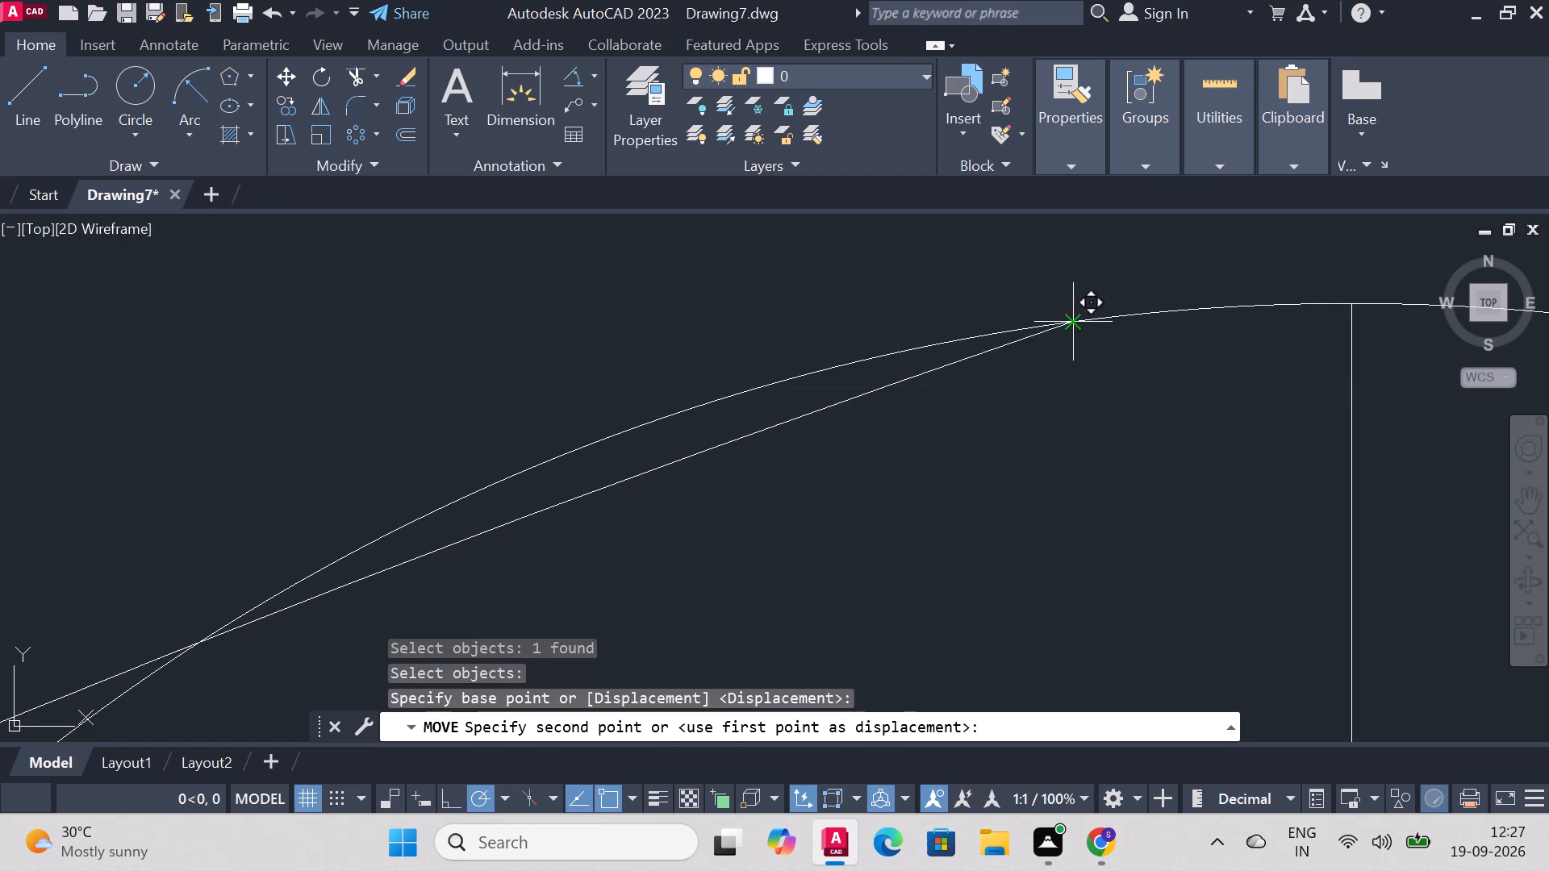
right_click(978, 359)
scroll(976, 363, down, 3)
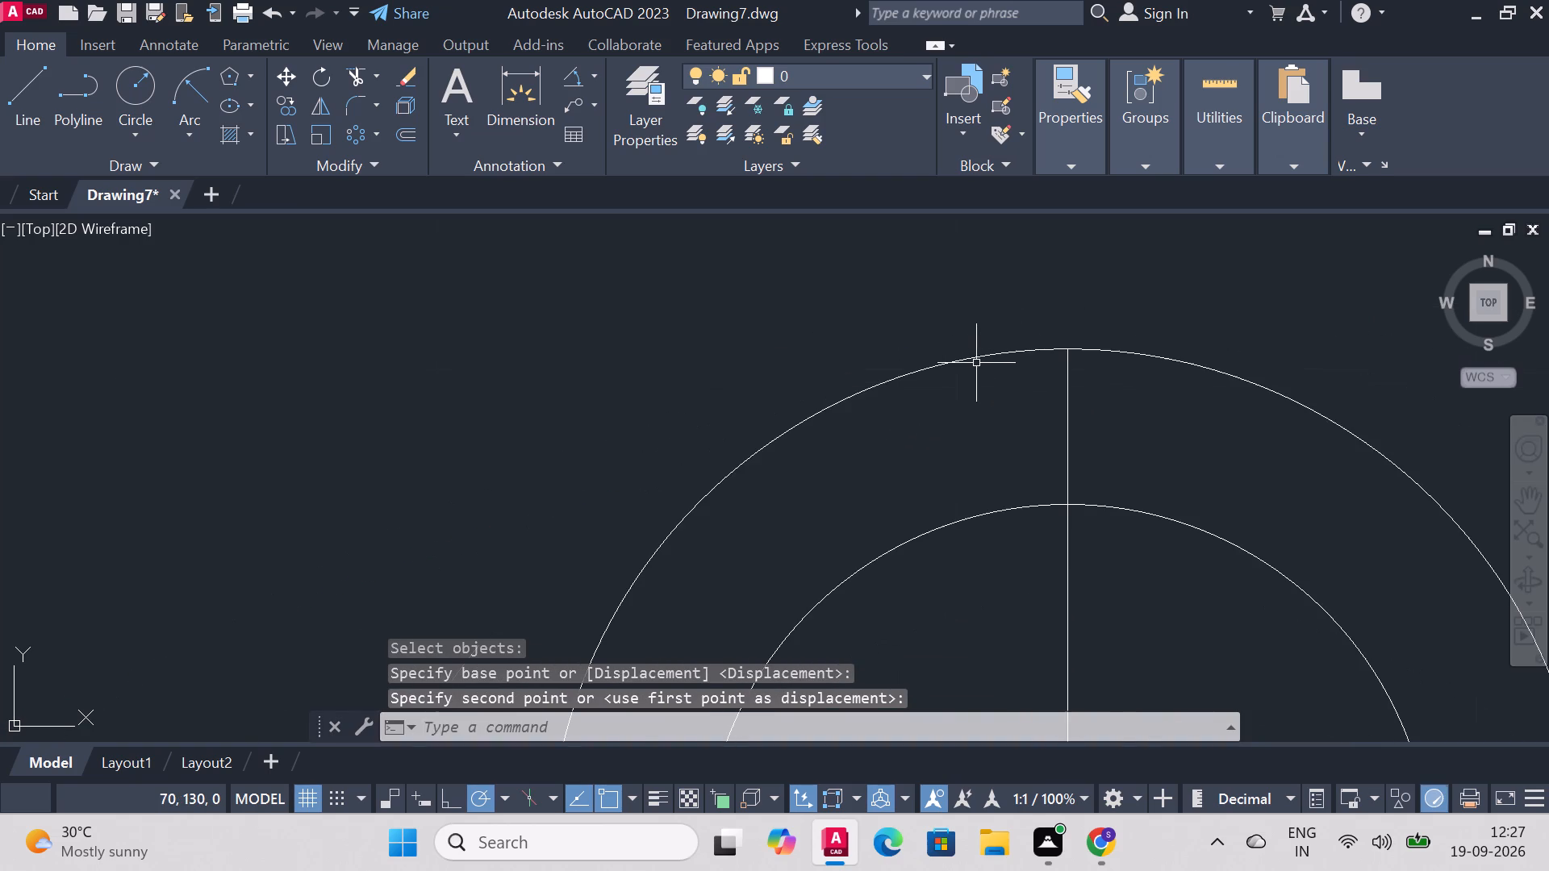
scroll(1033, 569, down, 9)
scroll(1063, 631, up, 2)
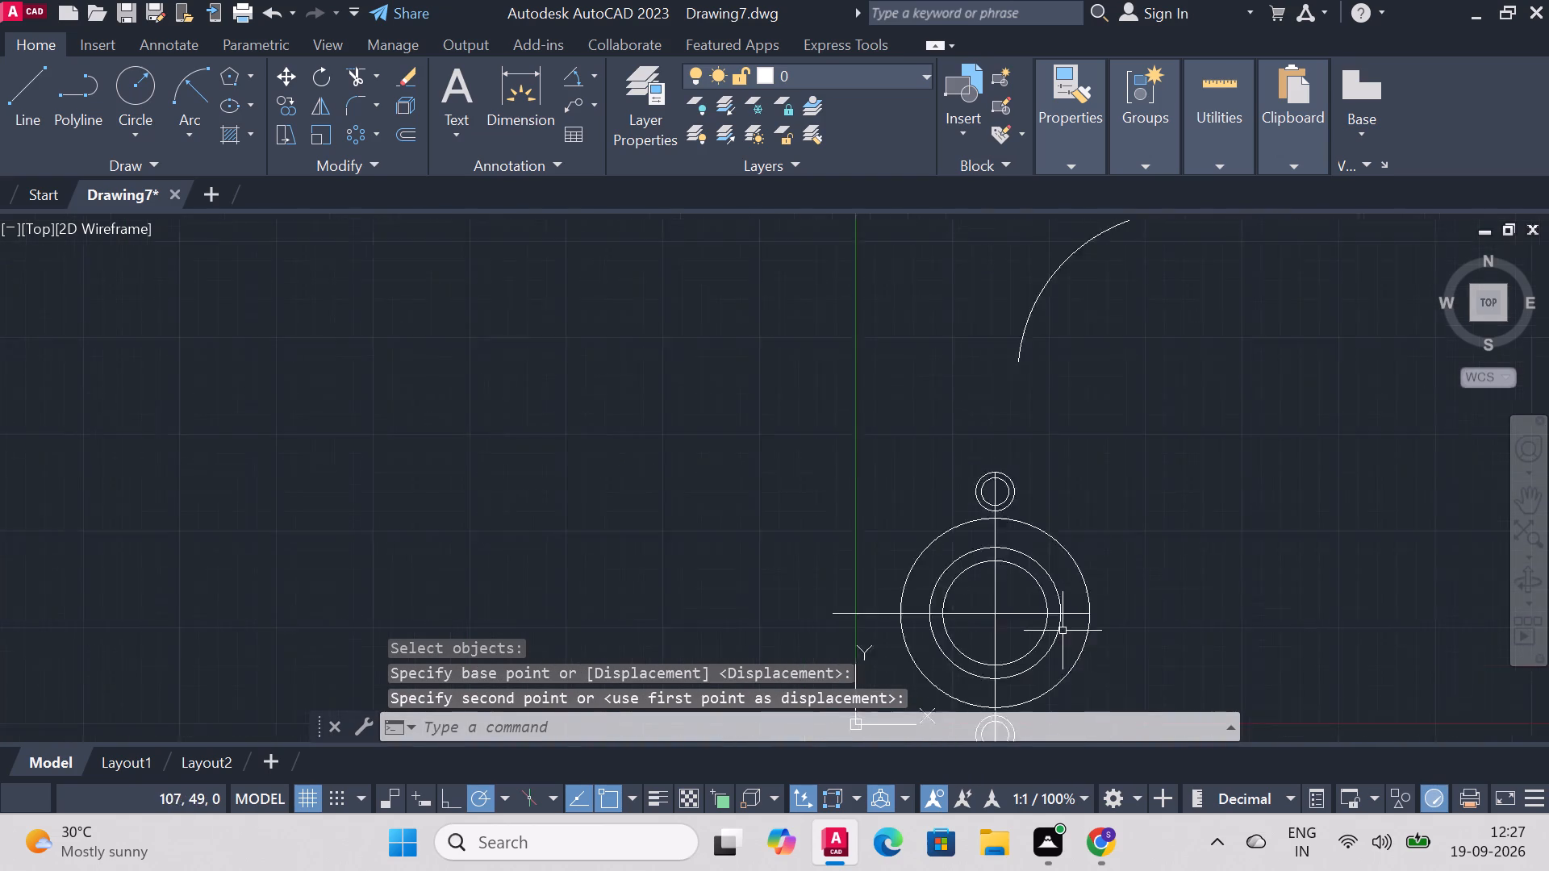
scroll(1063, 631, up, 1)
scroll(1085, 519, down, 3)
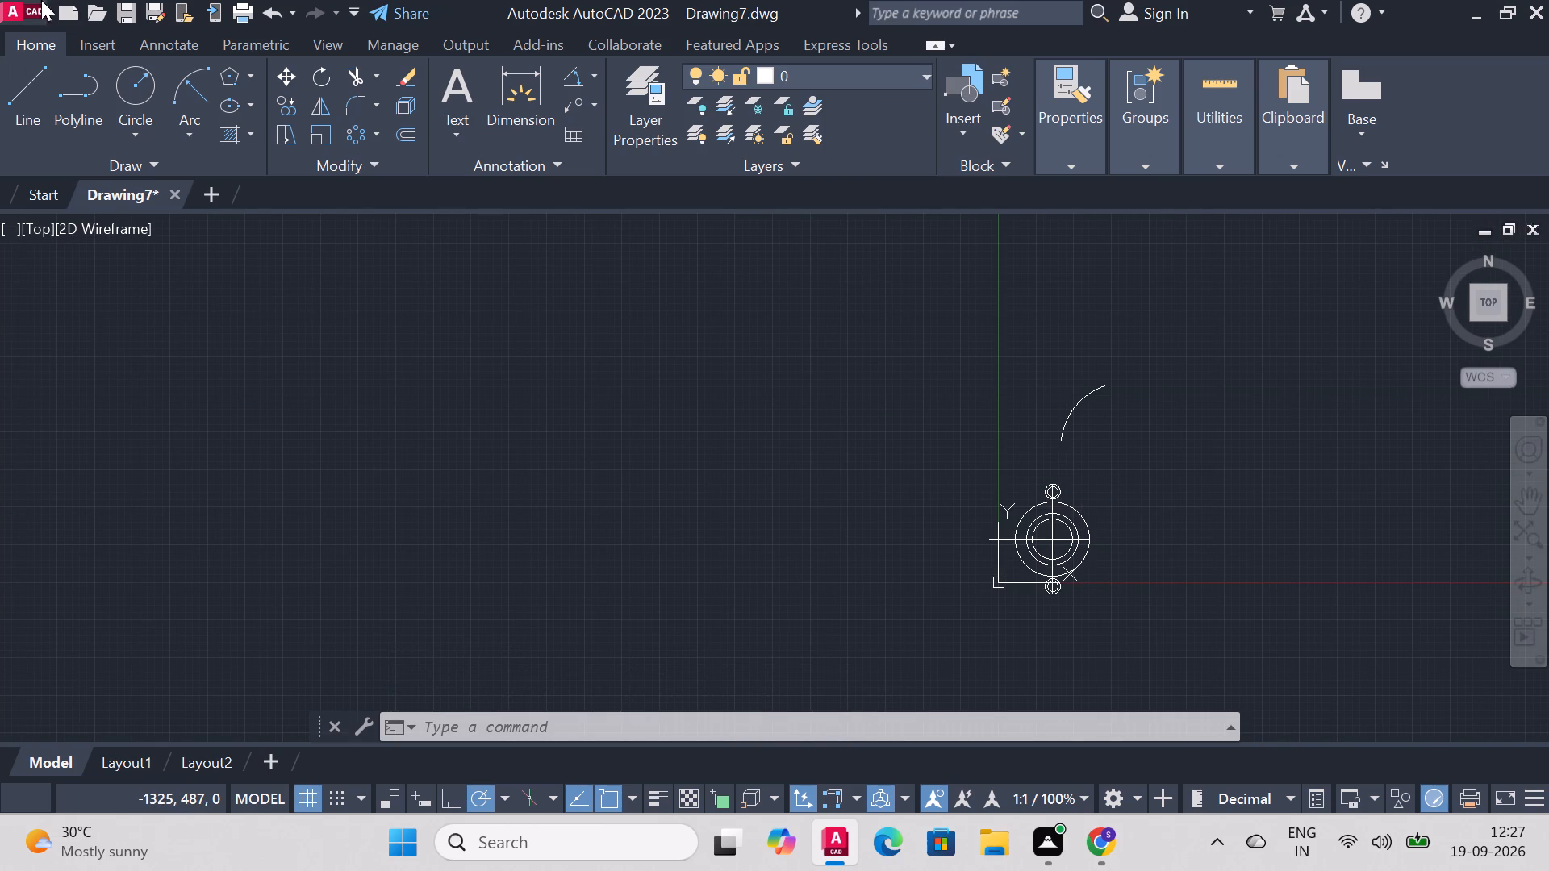
Move the displaced 85 mm radius arc by its upper end to the upper lug's centre.
click(295, 68)
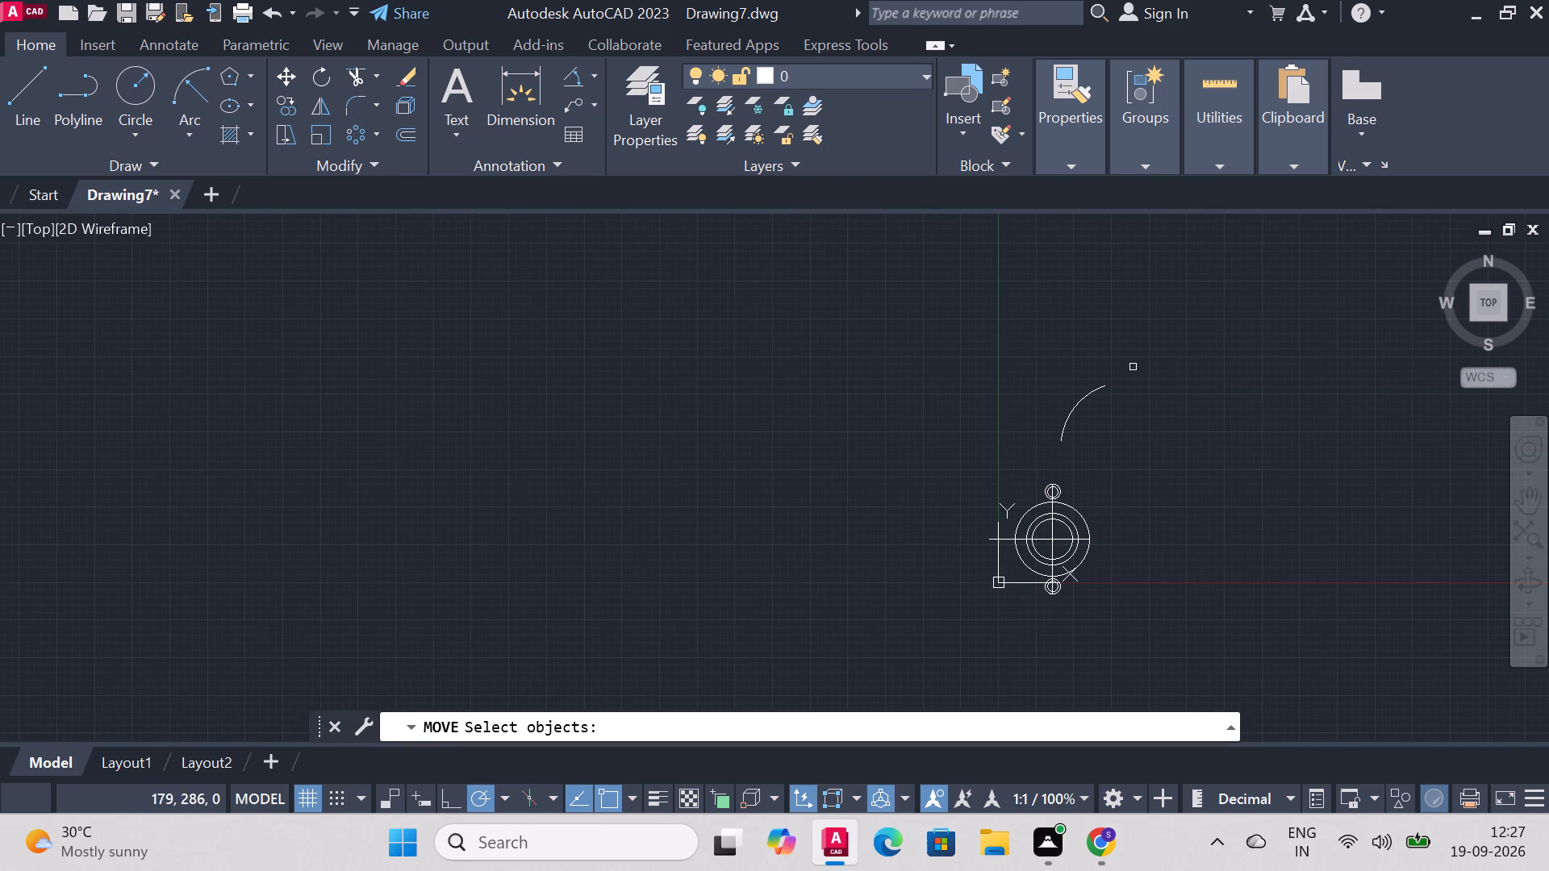
click(1079, 407)
right_click(1129, 422)
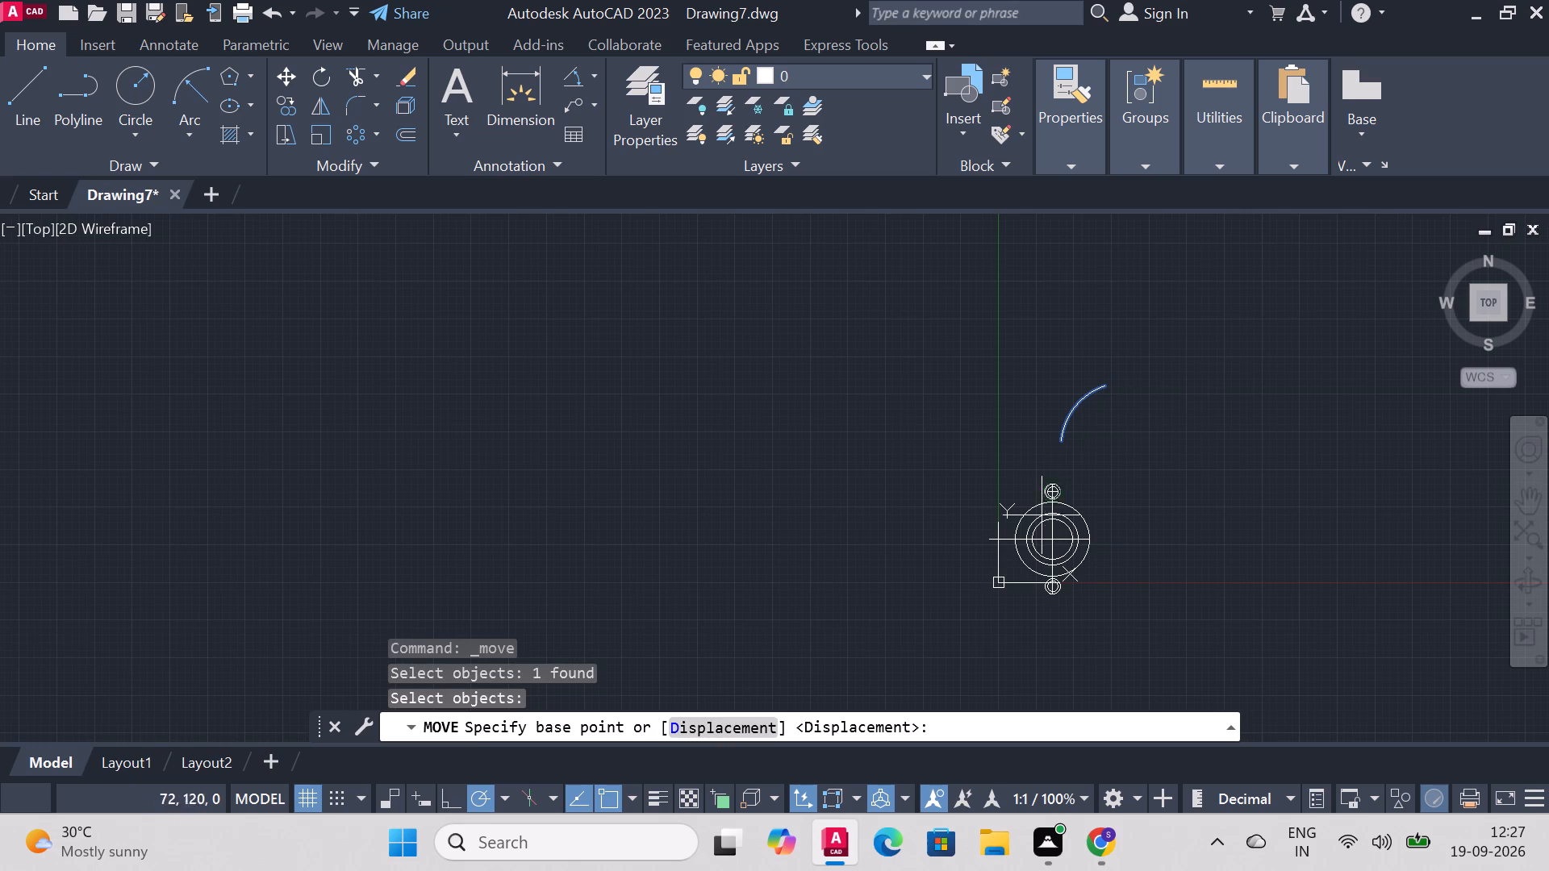
click(1113, 381)
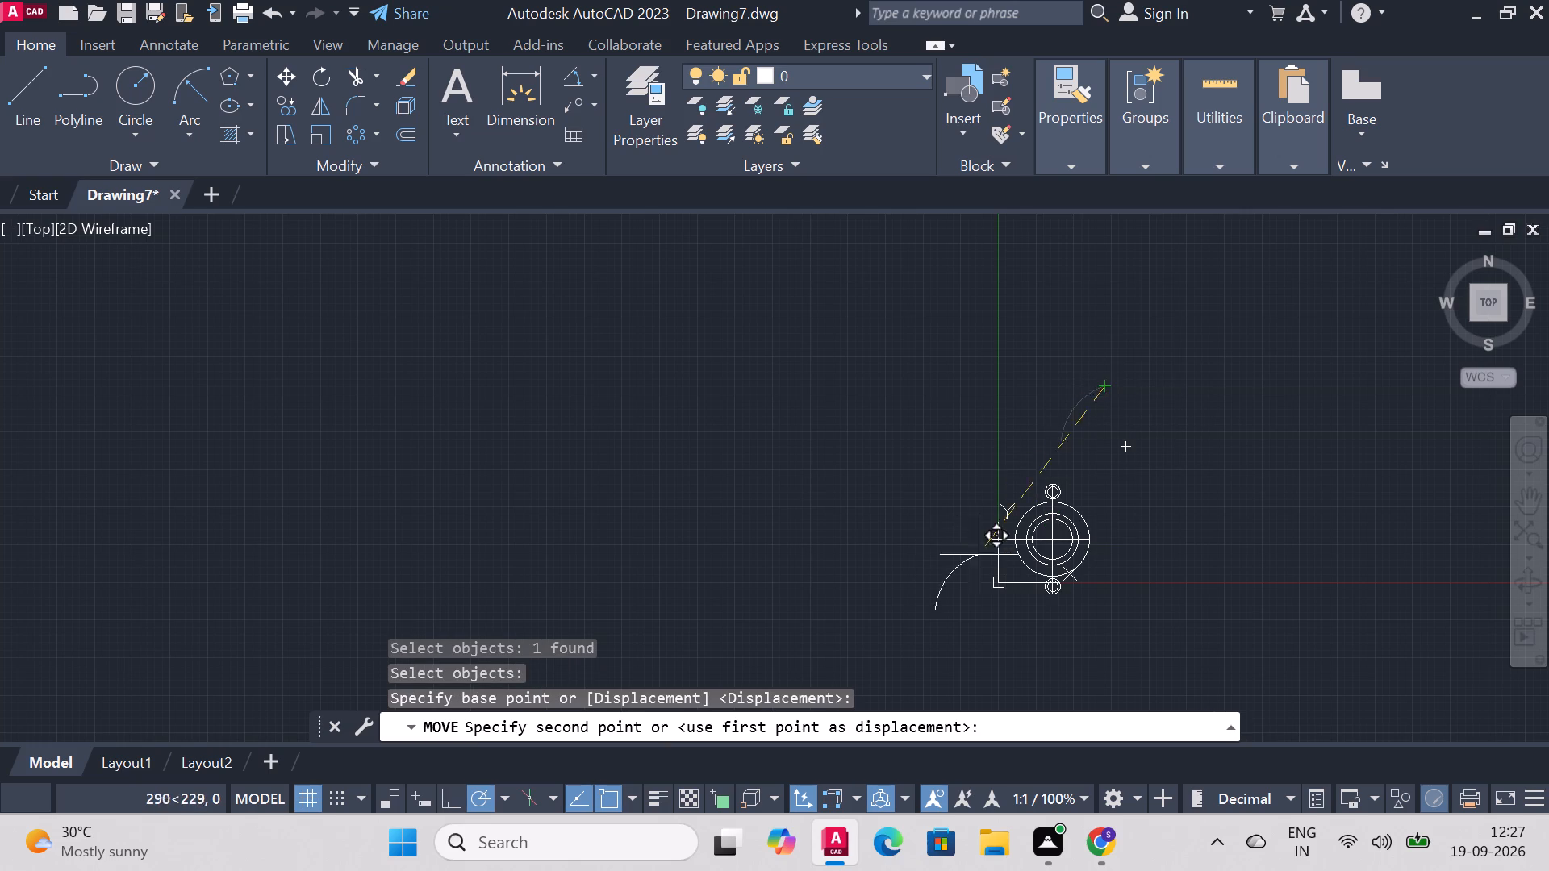
scroll(1052, 542, up, 6)
scroll(1015, 446, down, 4)
scroll(1003, 390, up, 3)
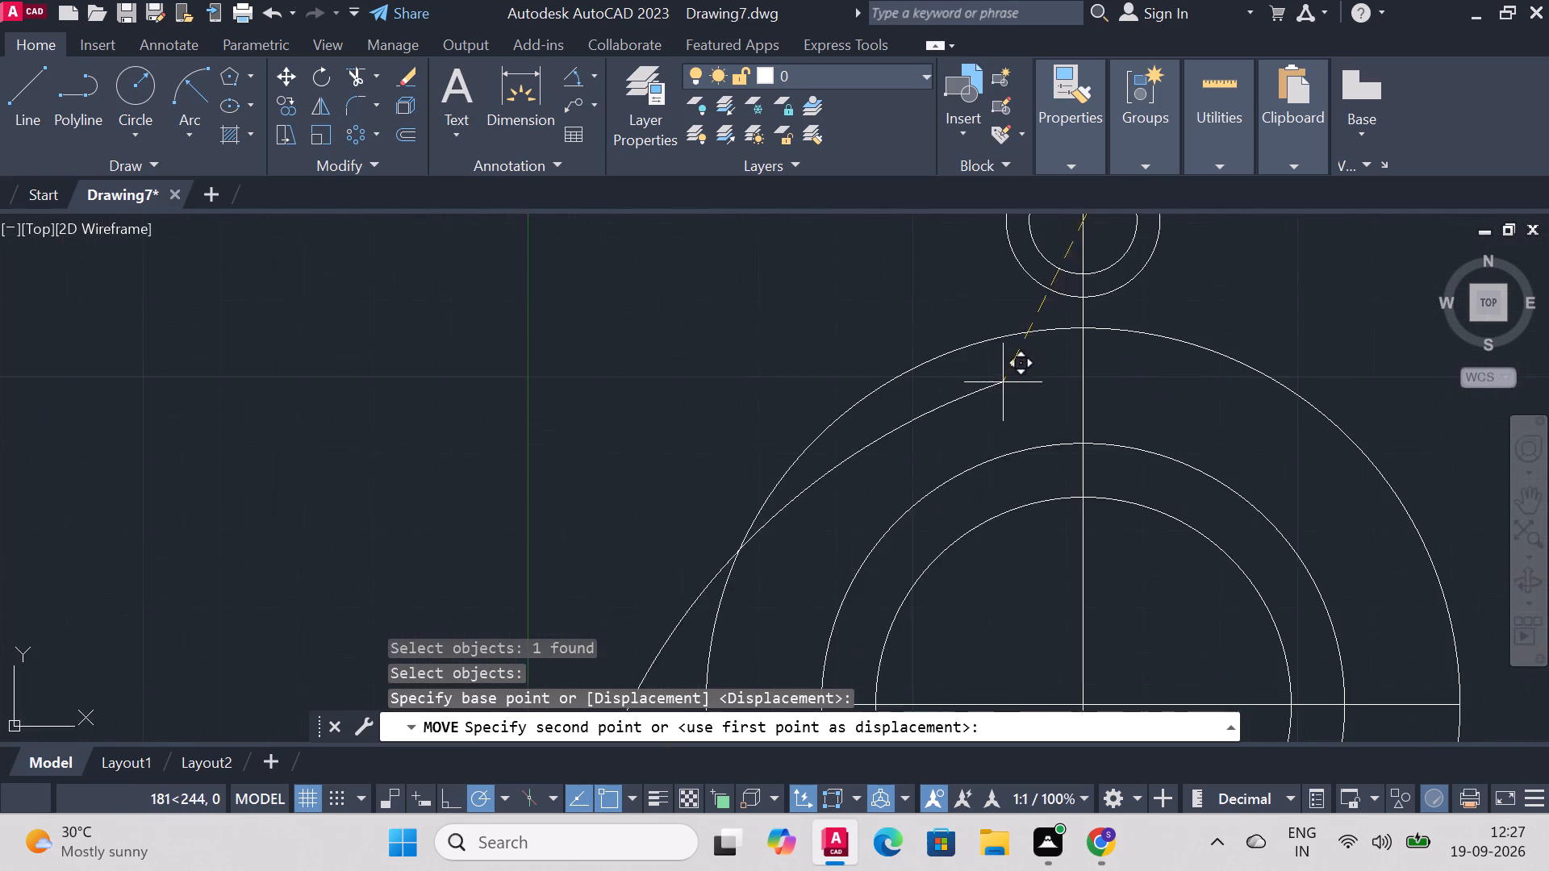
scroll(1005, 312, down, 4)
scroll(1010, 285, up, 3)
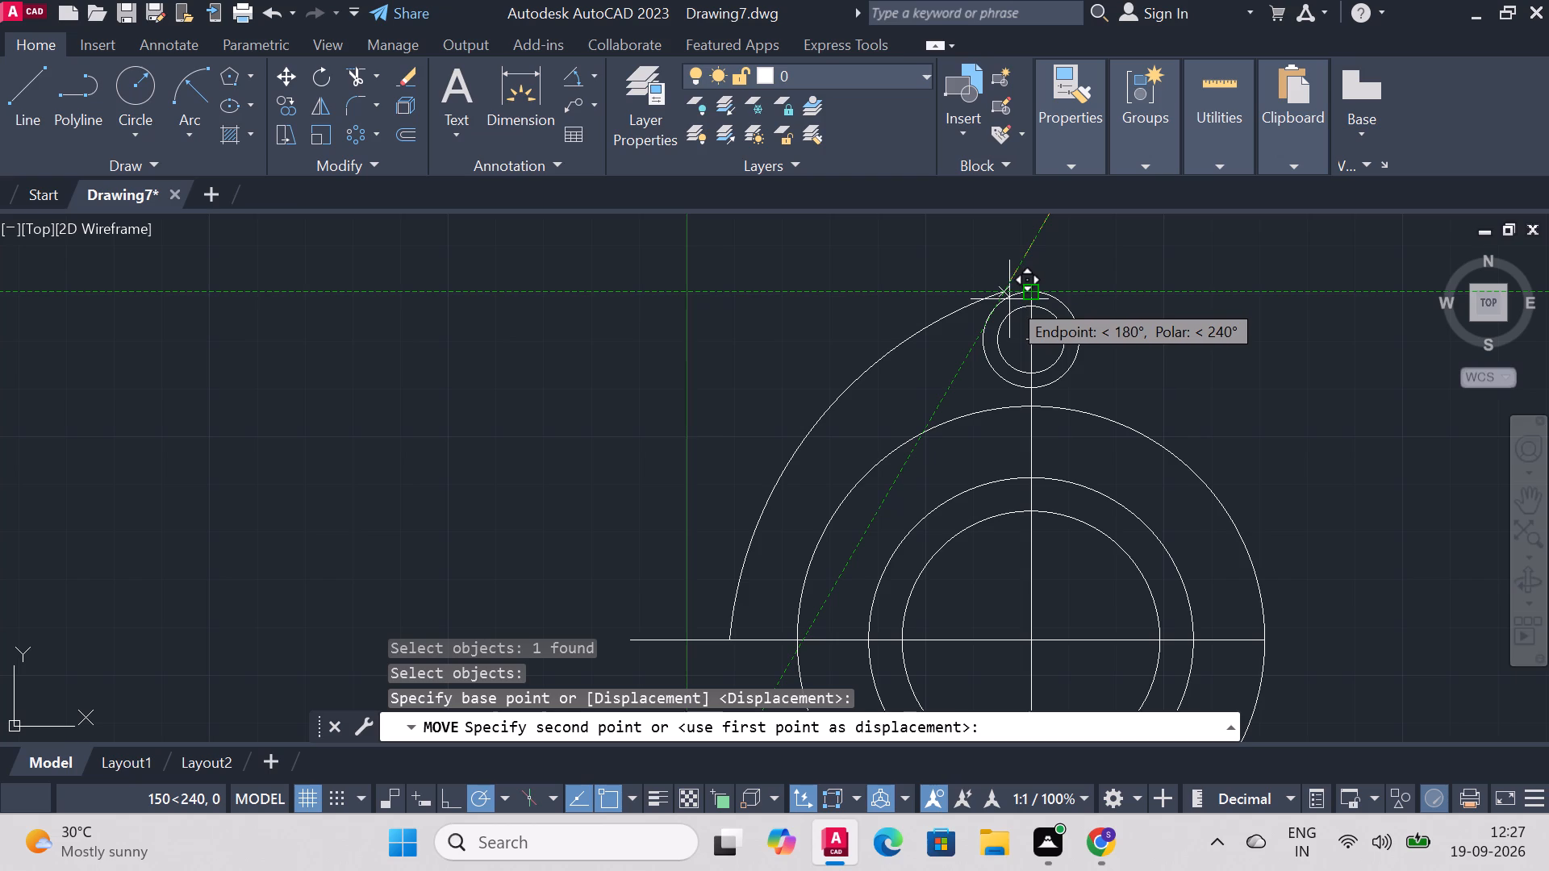
scroll(1009, 299, up, 1)
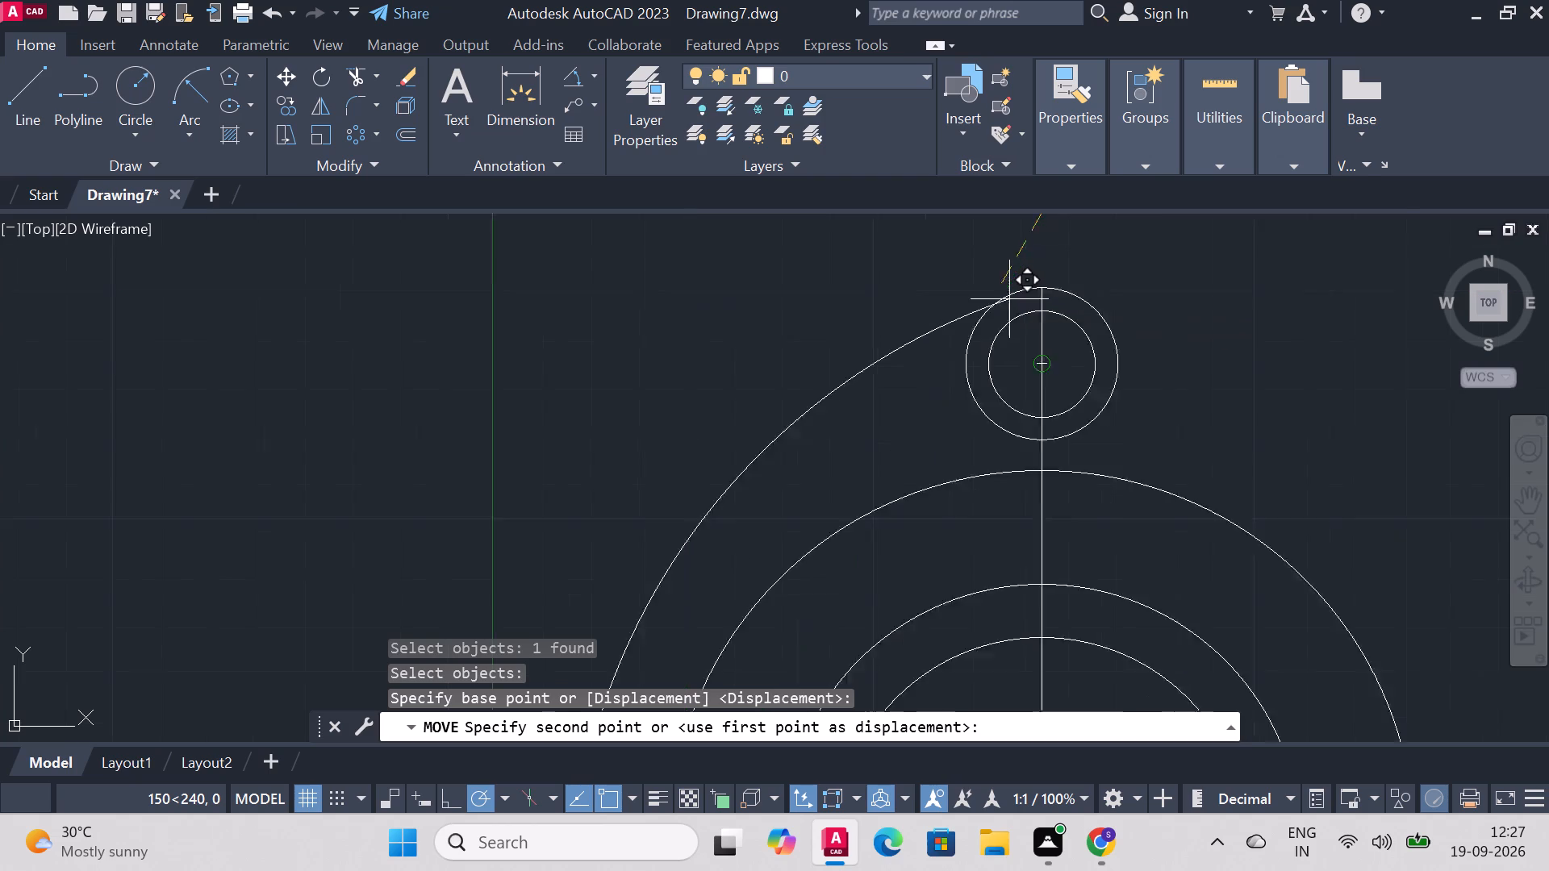
scroll(1009, 299, up, 1)
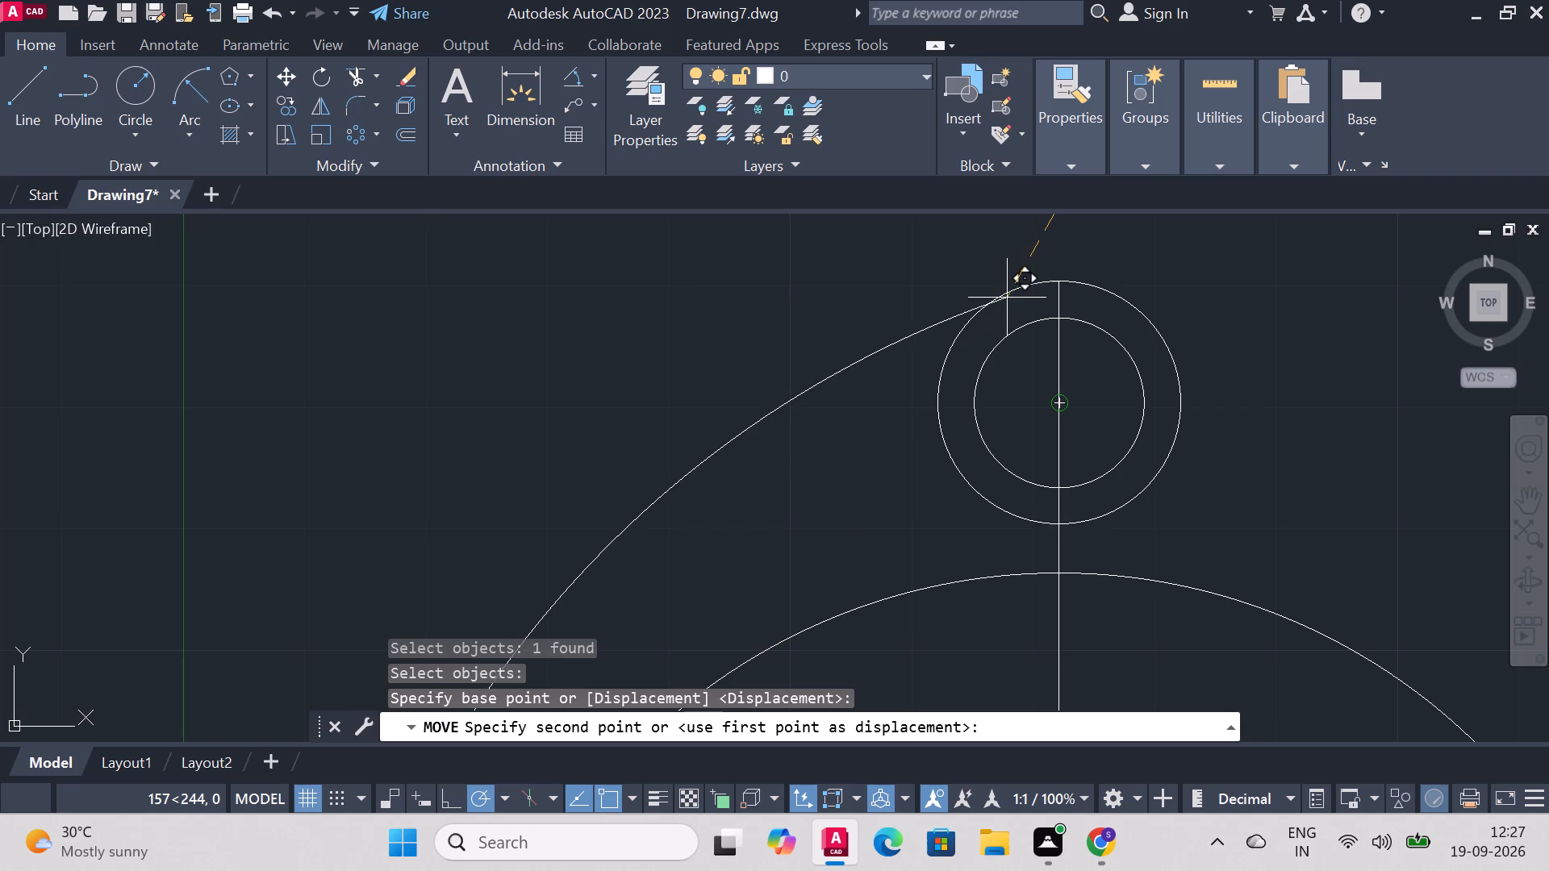
click(1029, 285)
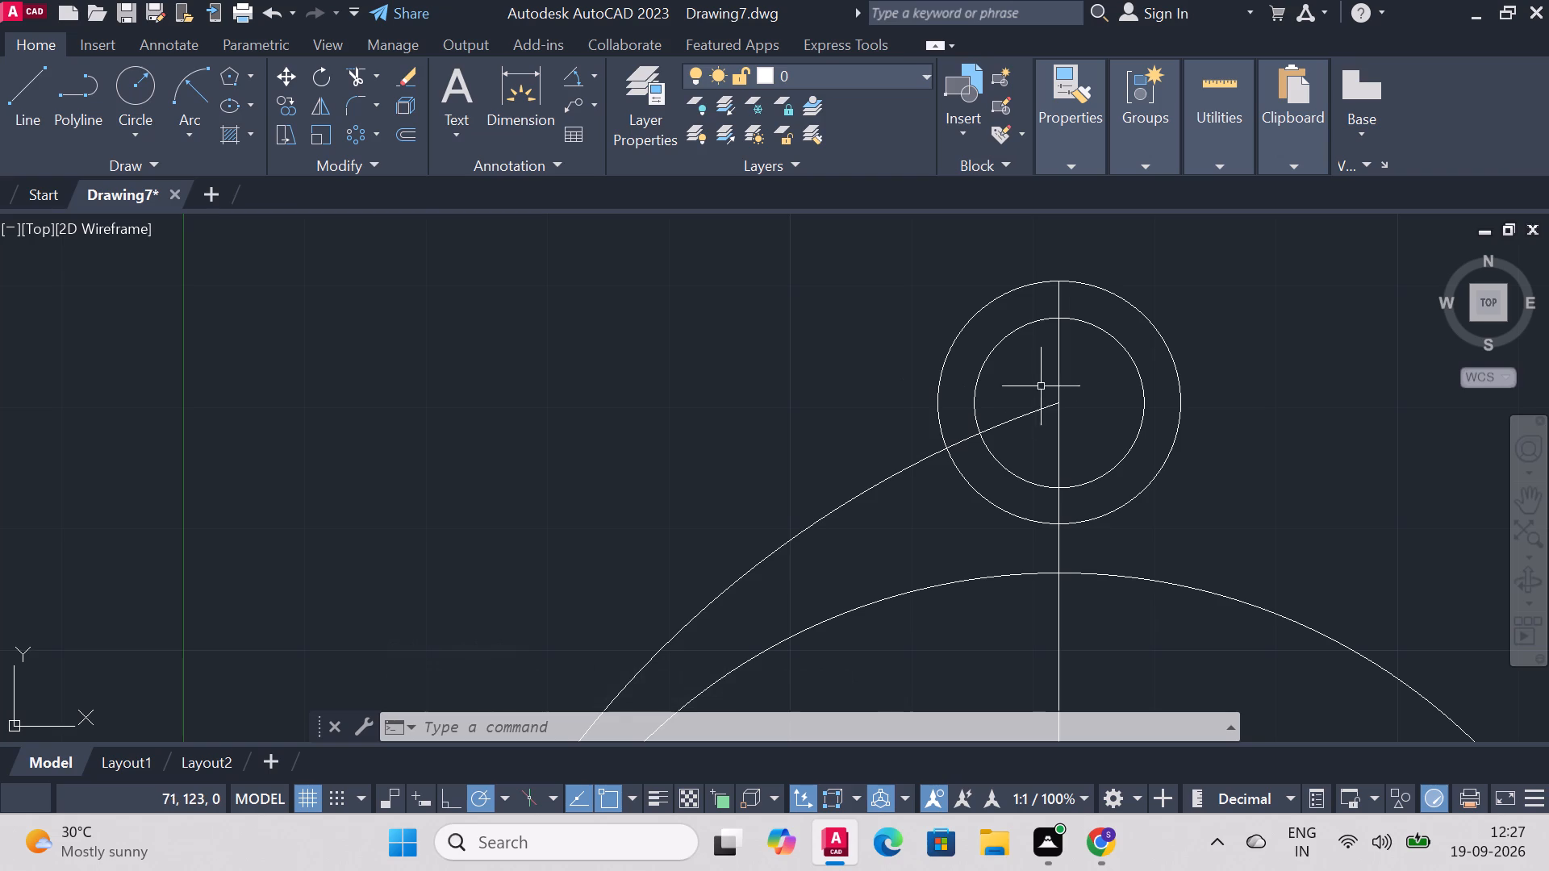
Draw a line about 10 mm long from the upper lug's centre to the upper-left of its outer circle, at about 120°.
click(11, 85)
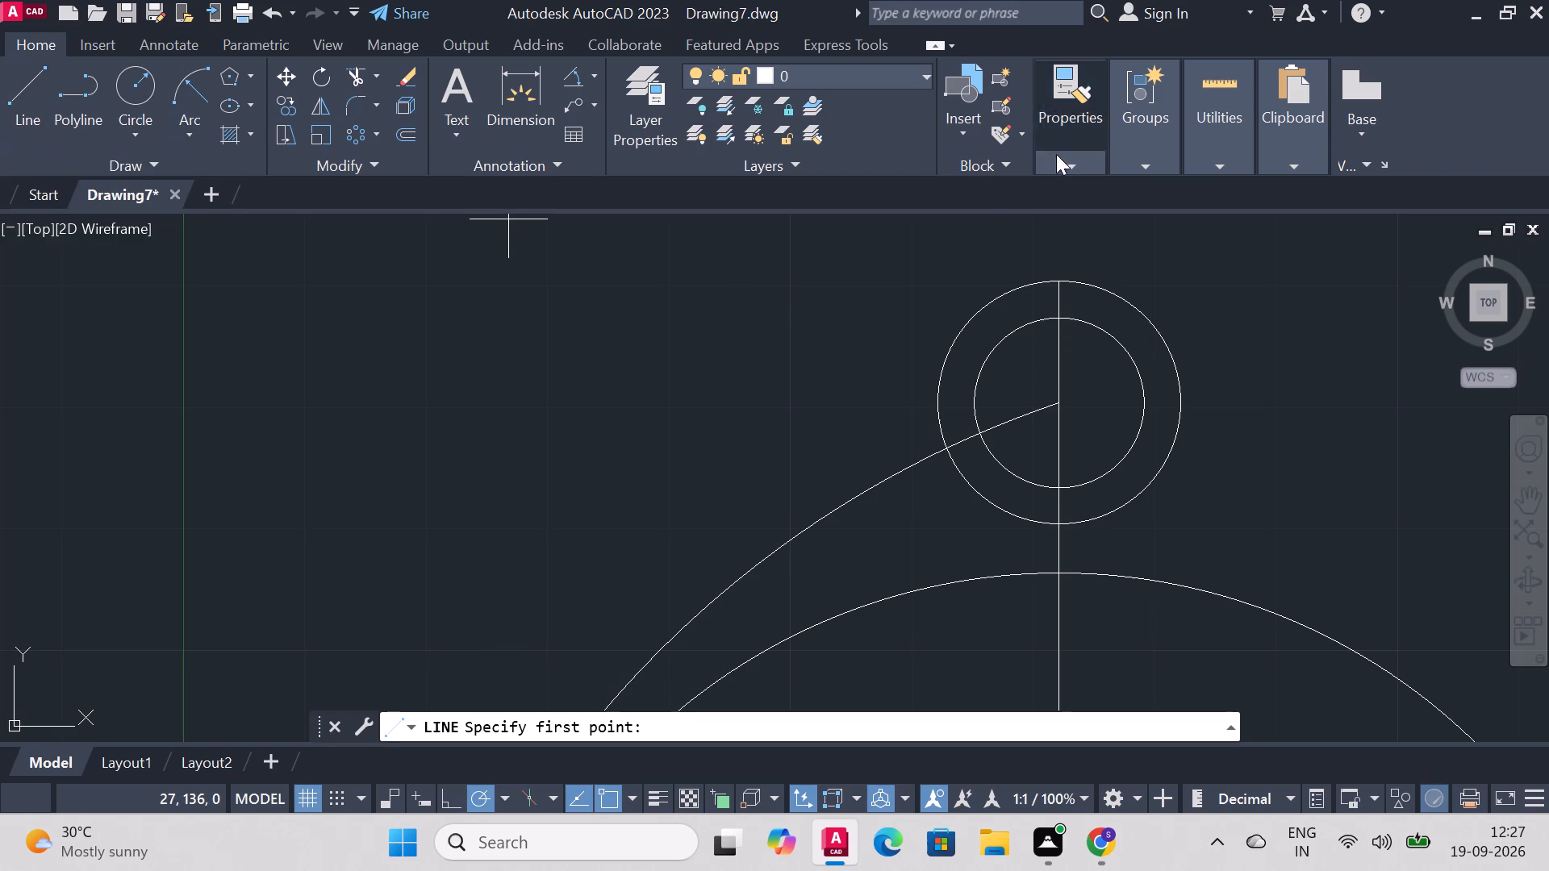
click(1061, 406)
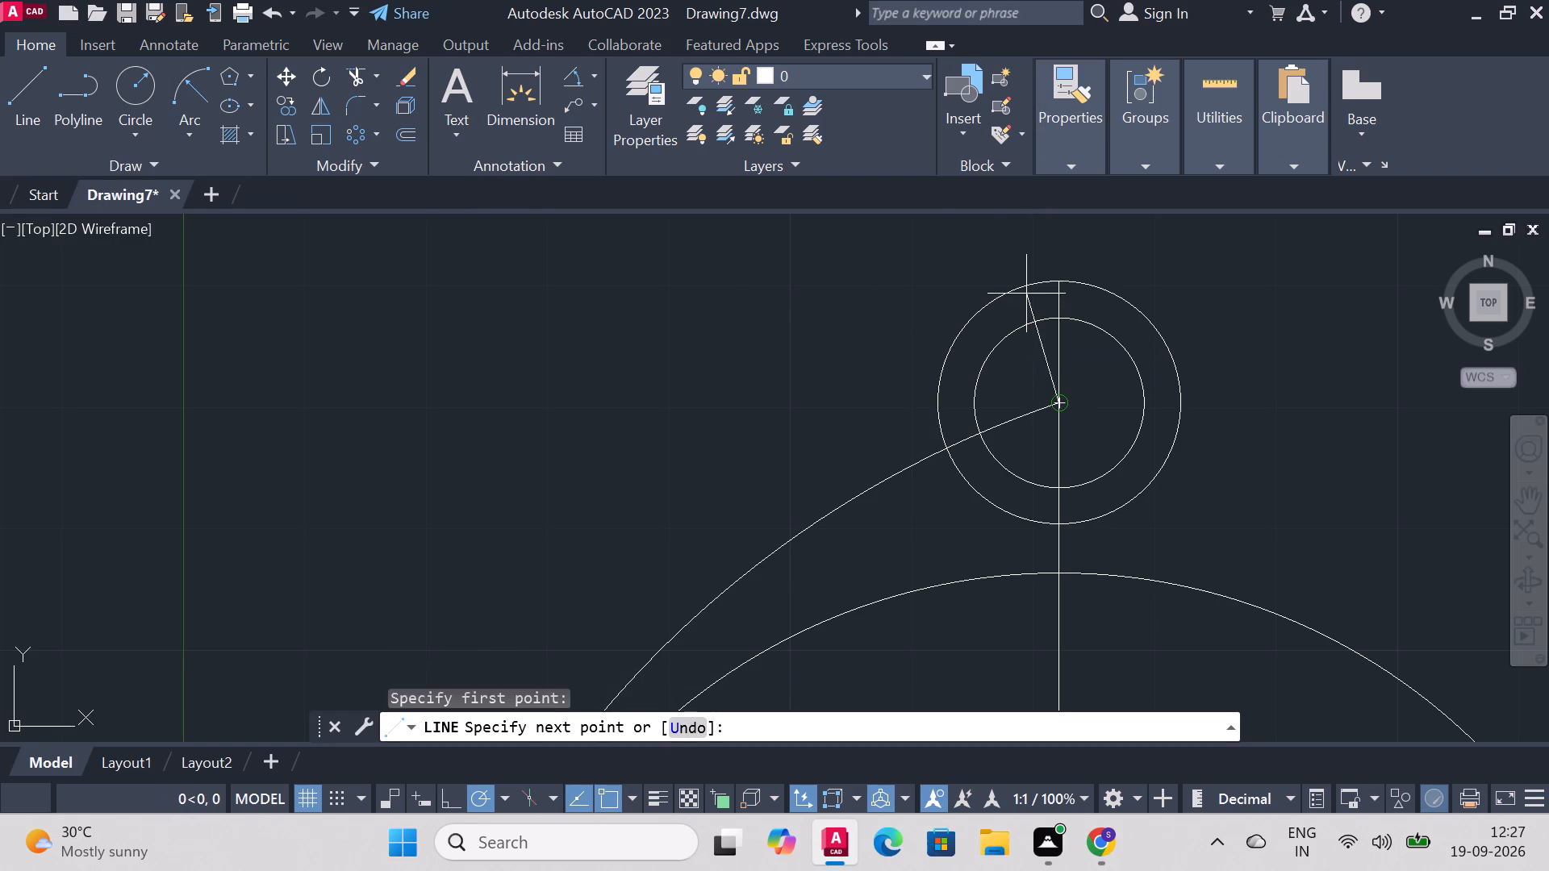
scroll(1025, 290, up, 1)
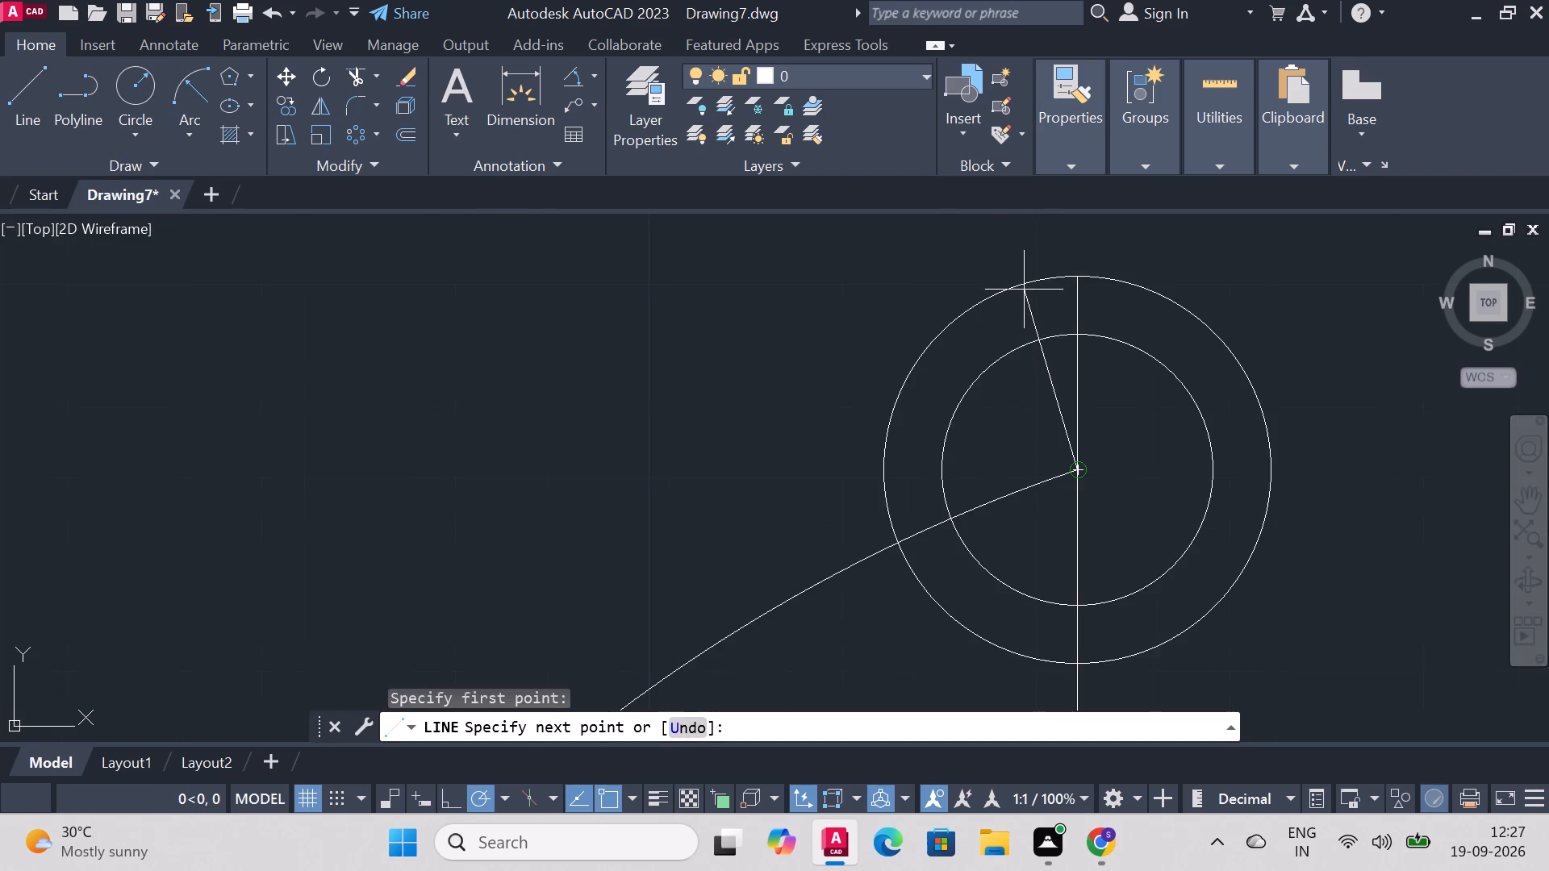
scroll(1024, 276, up, 4)
click(1025, 328)
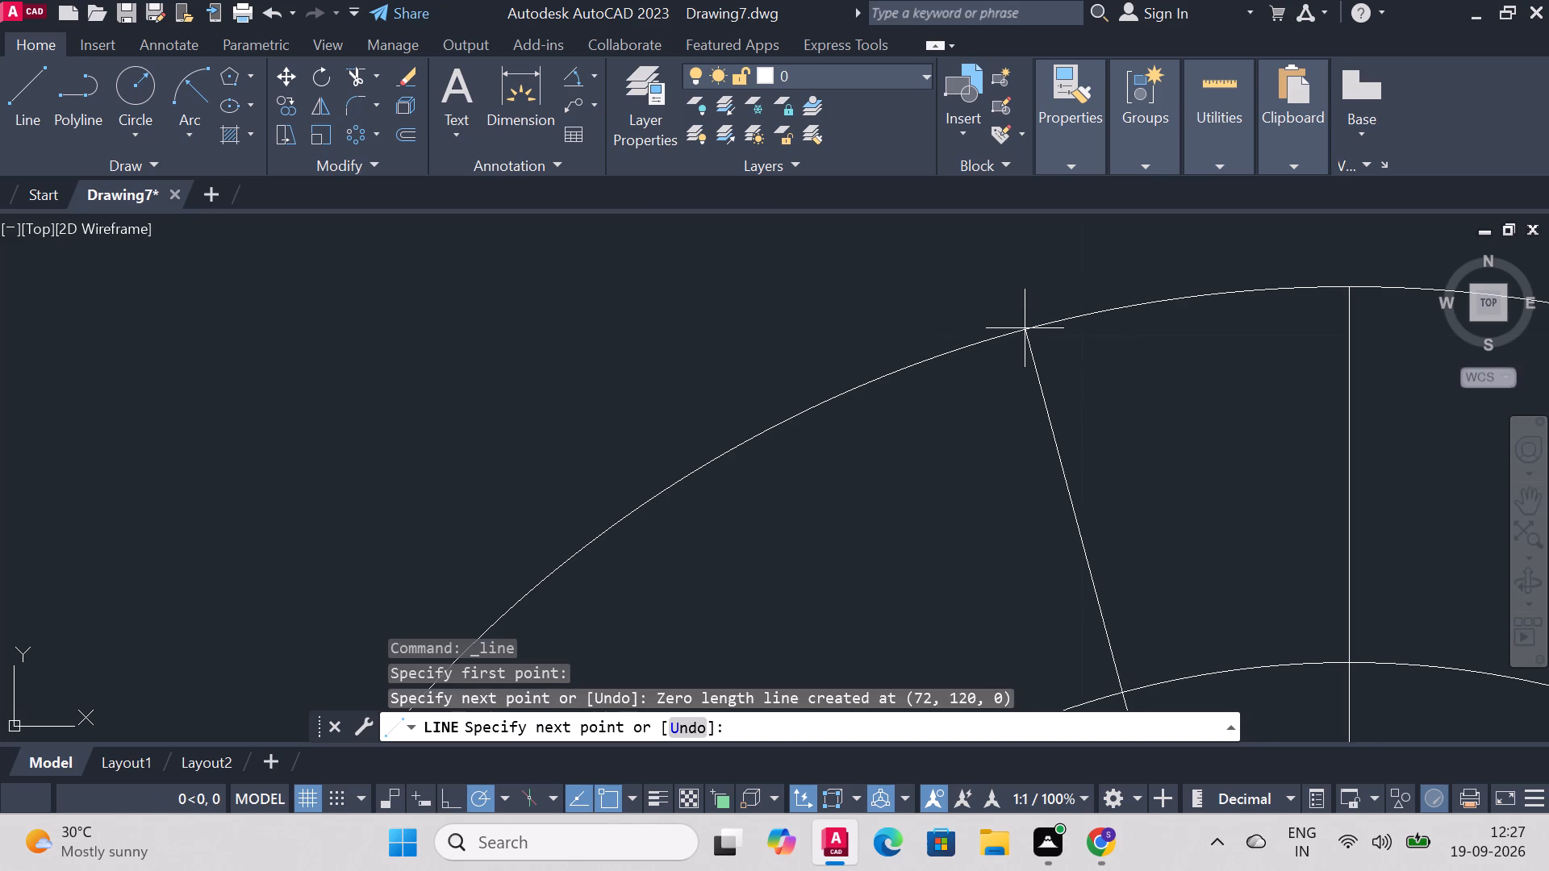
click(1006, 336)
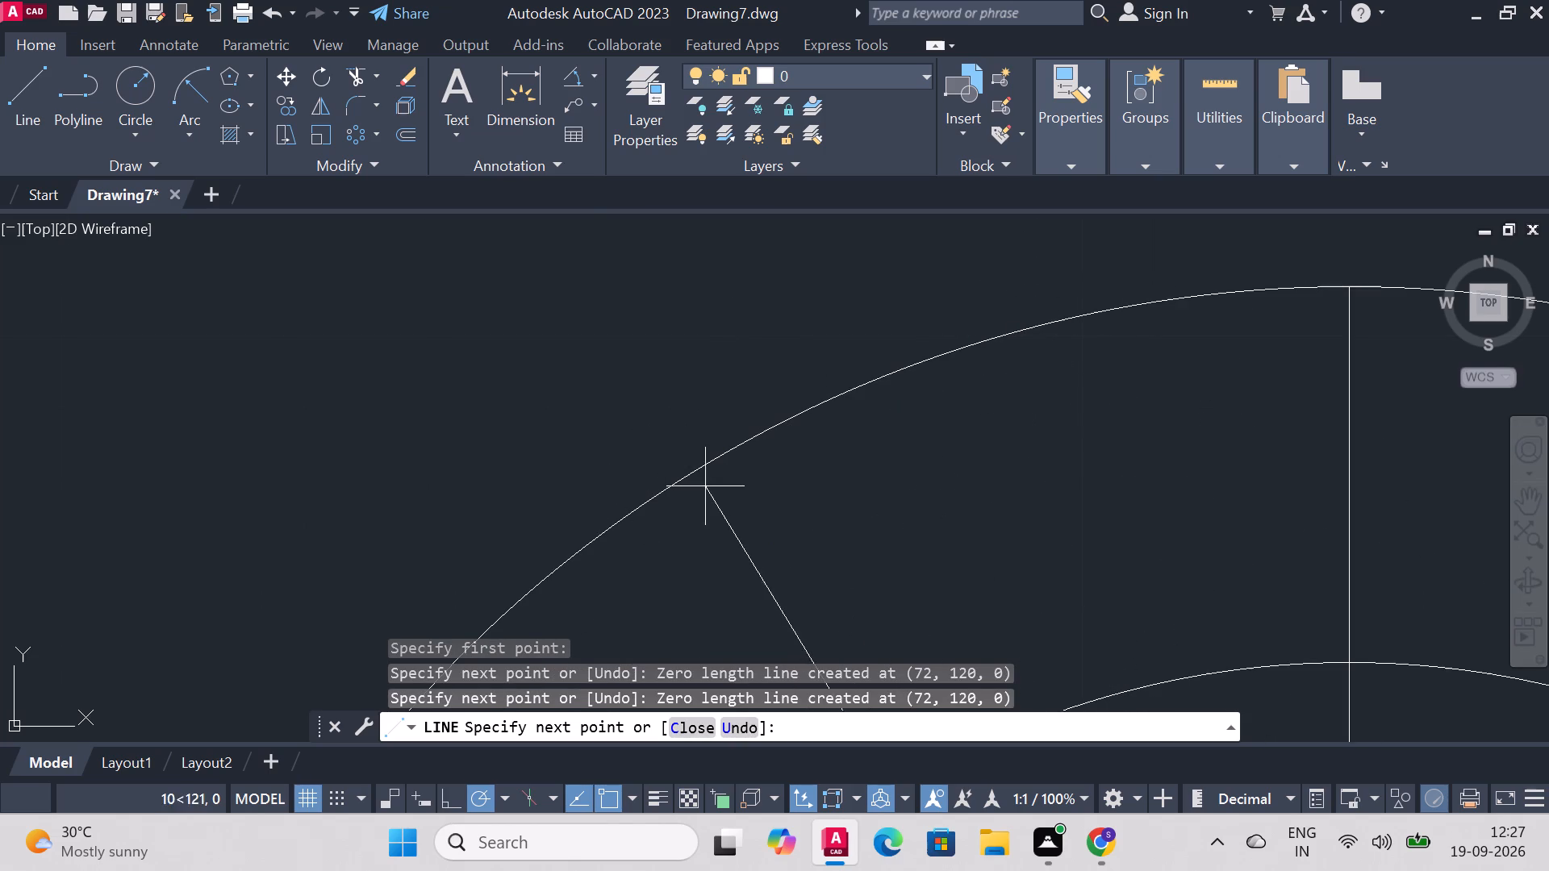
click(727, 454)
scroll(735, 449, down, 4)
right_click(830, 405)
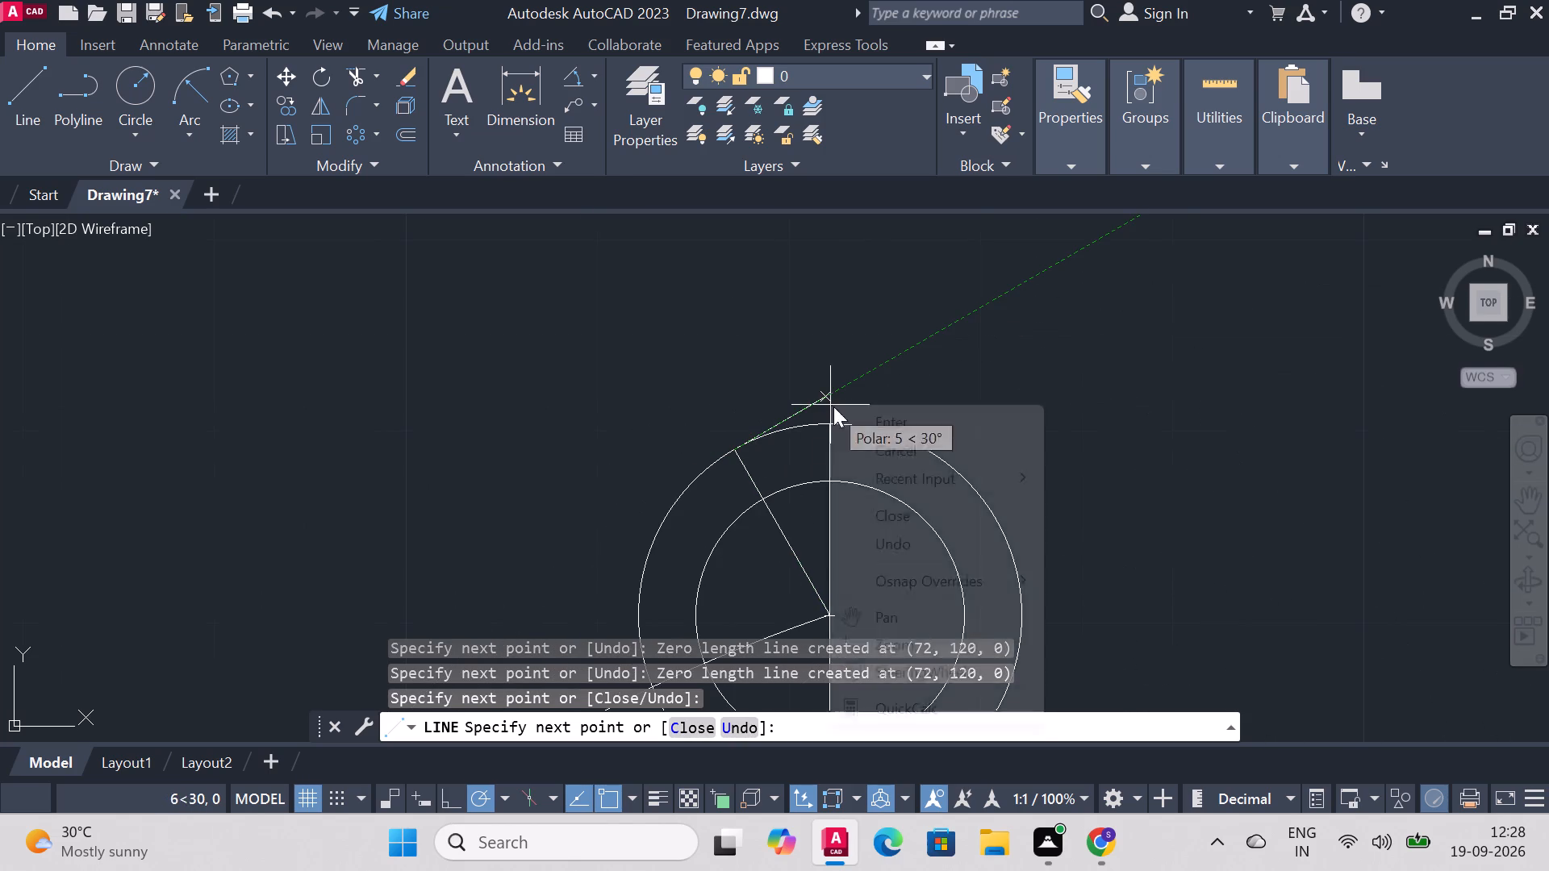
click(903, 414)
scroll(583, 471, down, 5)
scroll(523, 520, up, 3)
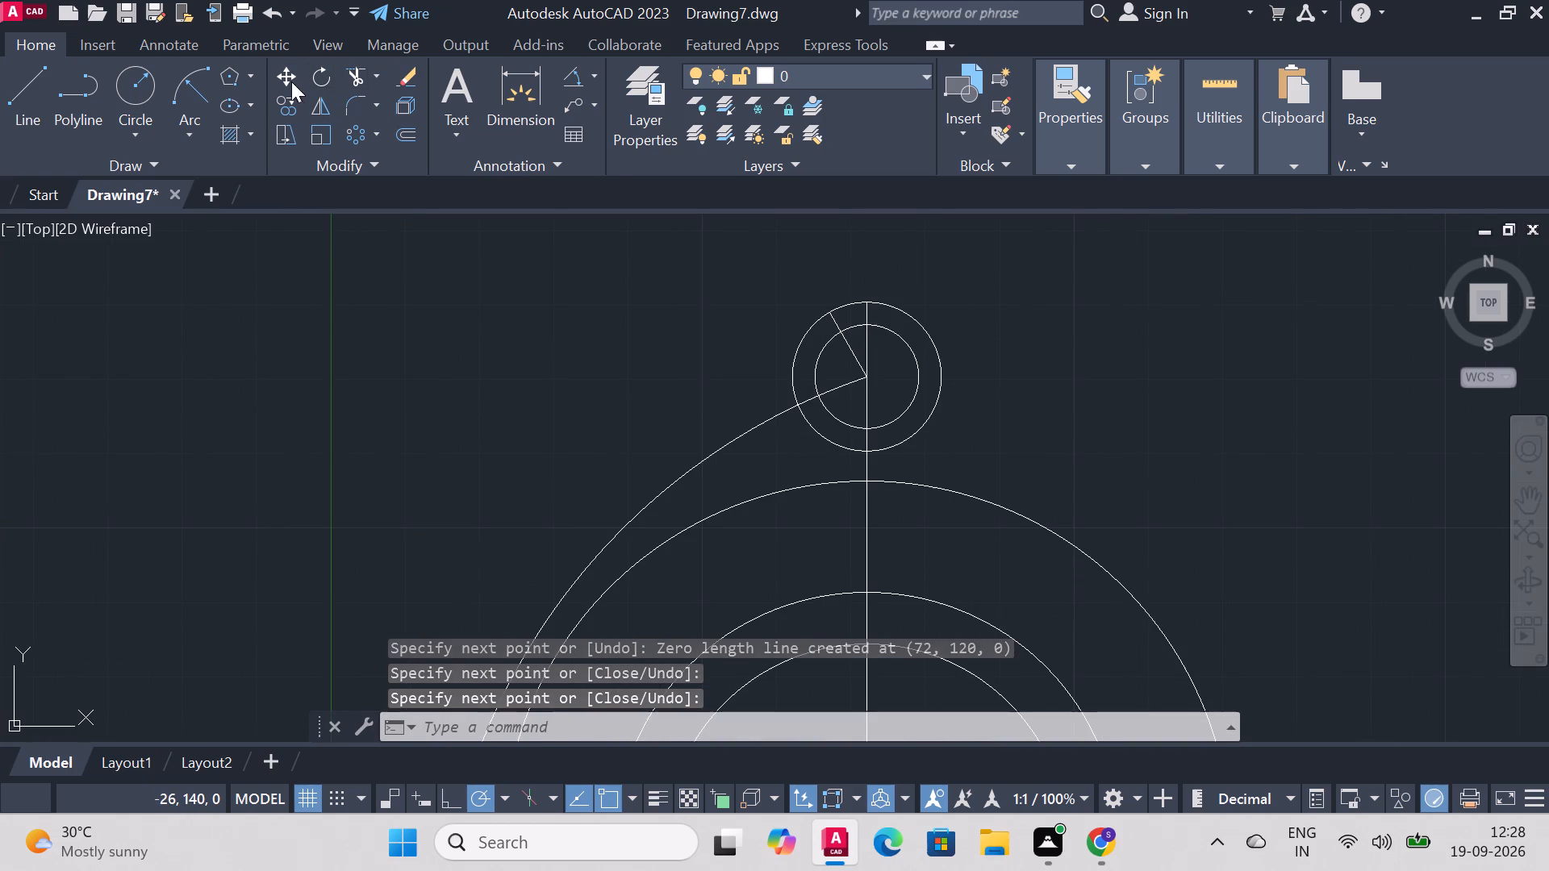
Move the 85 mm radius arc from the upper lug's centre to the slanted line's end on the outer circle.
click(291, 79)
click(842, 388)
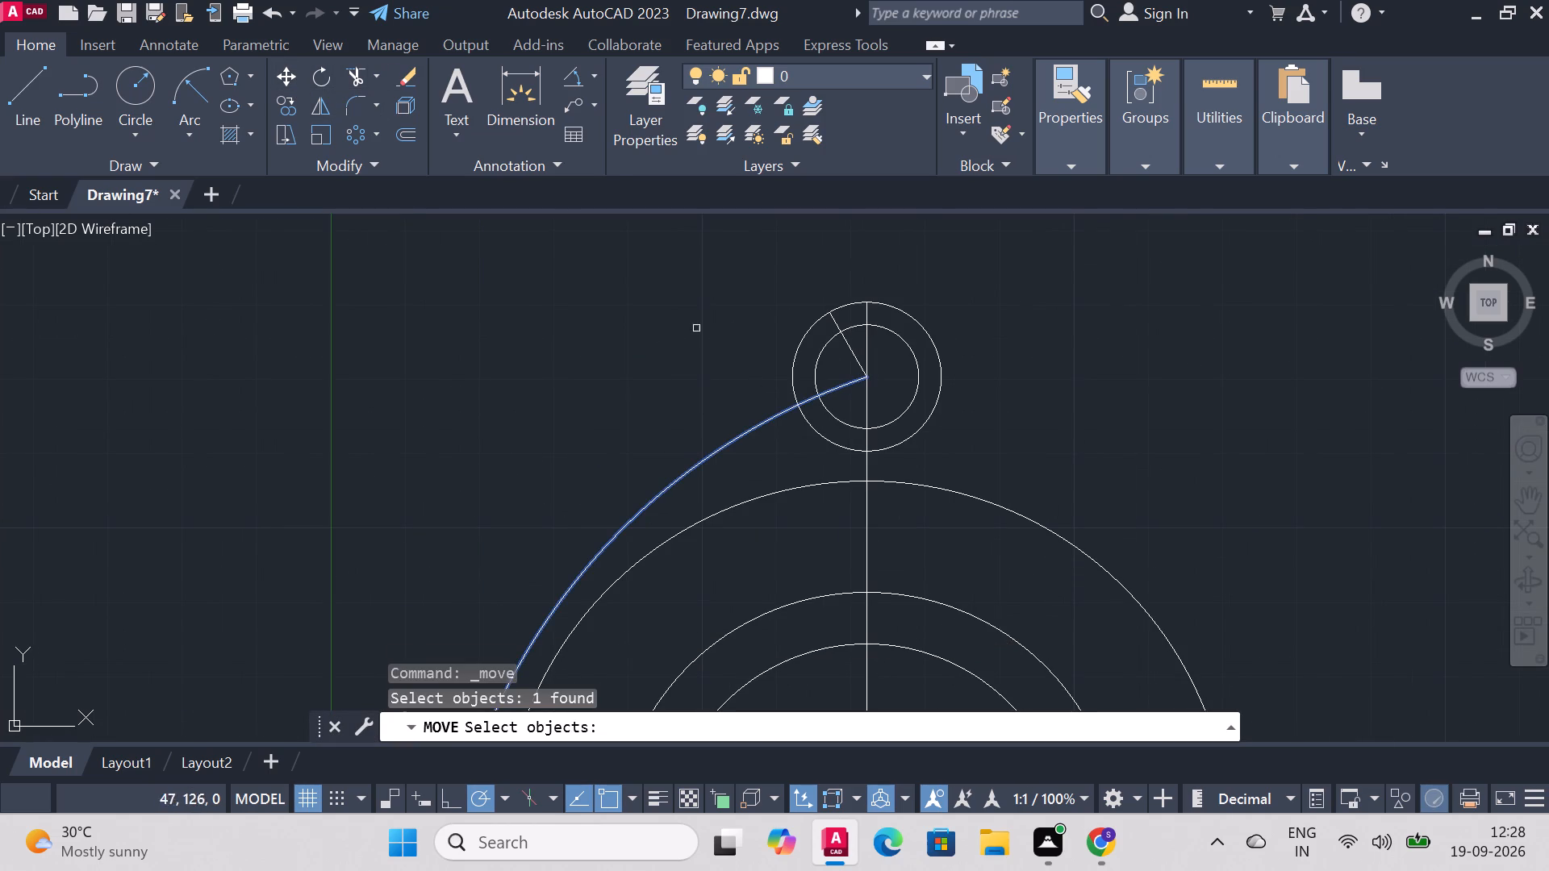
right_click(1133, 328)
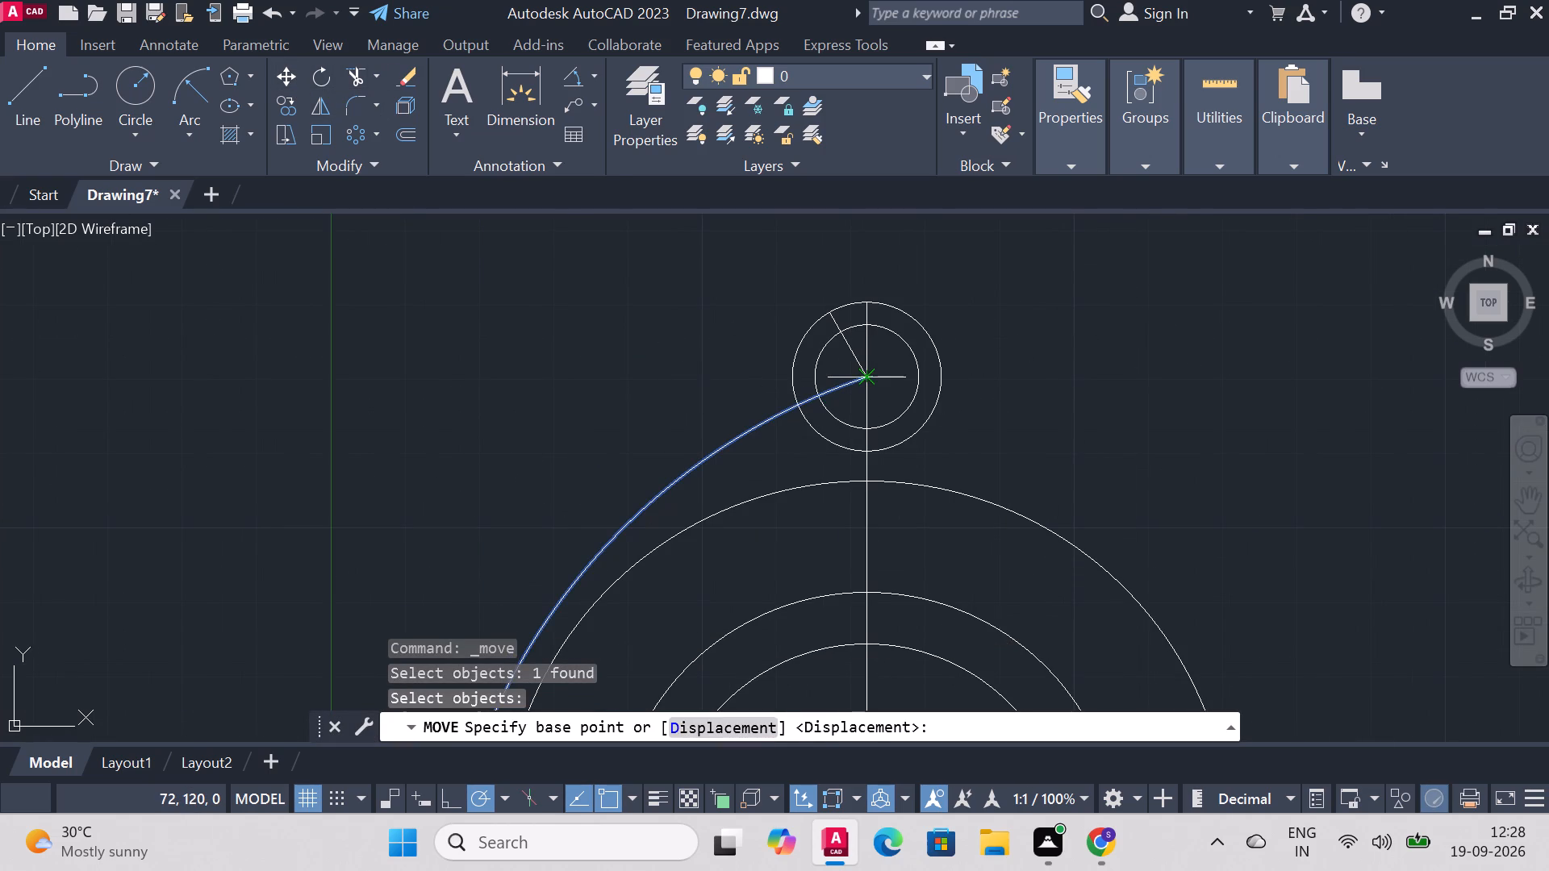
click(862, 377)
click(830, 313)
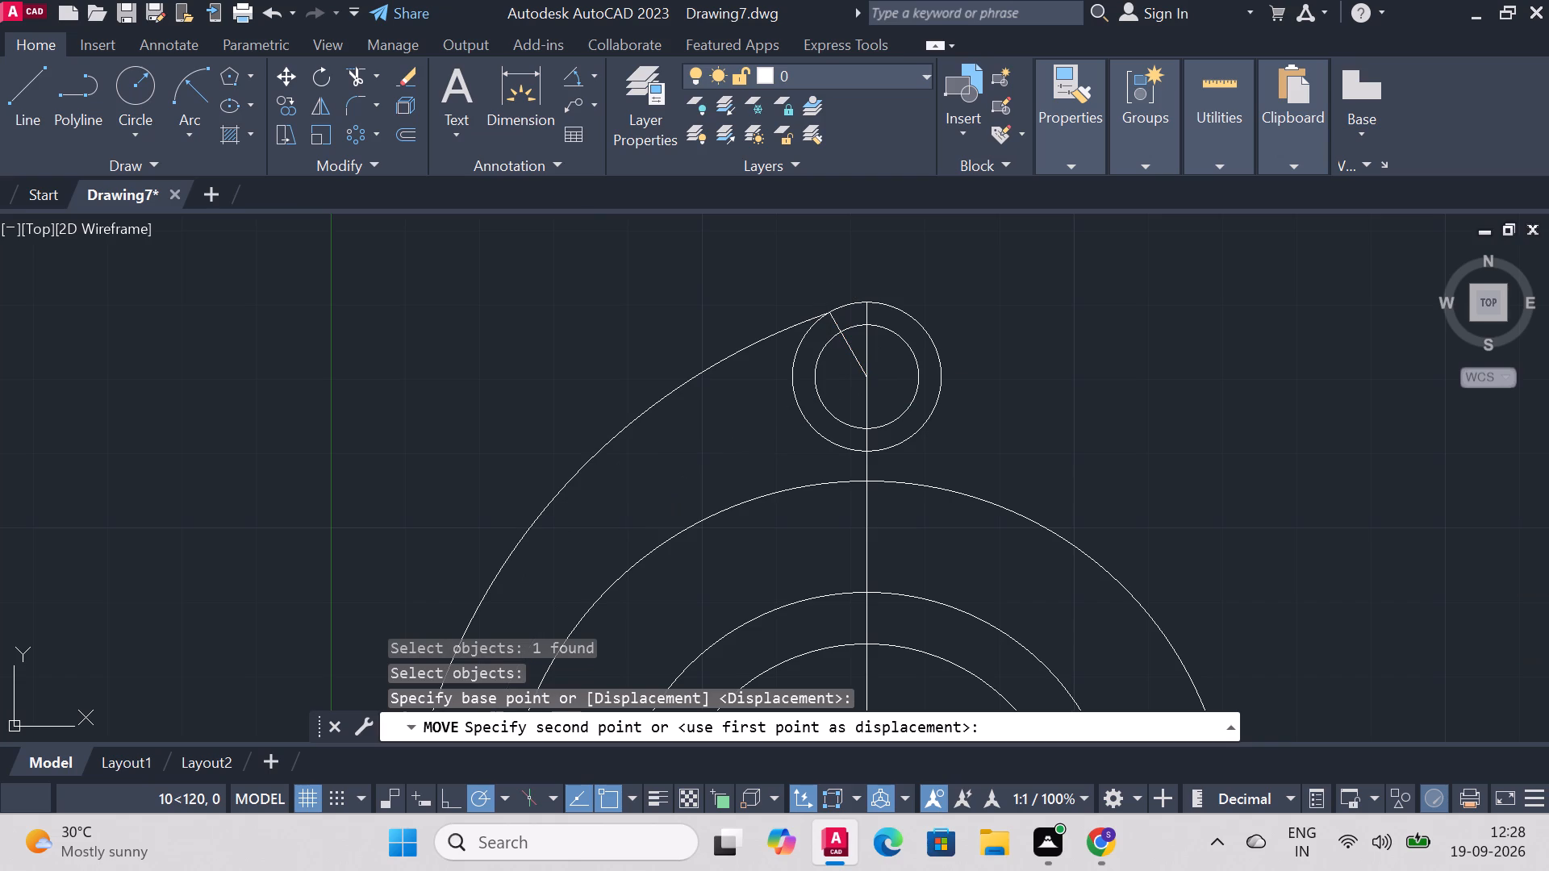
Trim away the slanted construction line and the left part of the upper lug's outer circle below the side arc.
scroll(863, 506, down, 6)
scroll(1162, 299, down, 2)
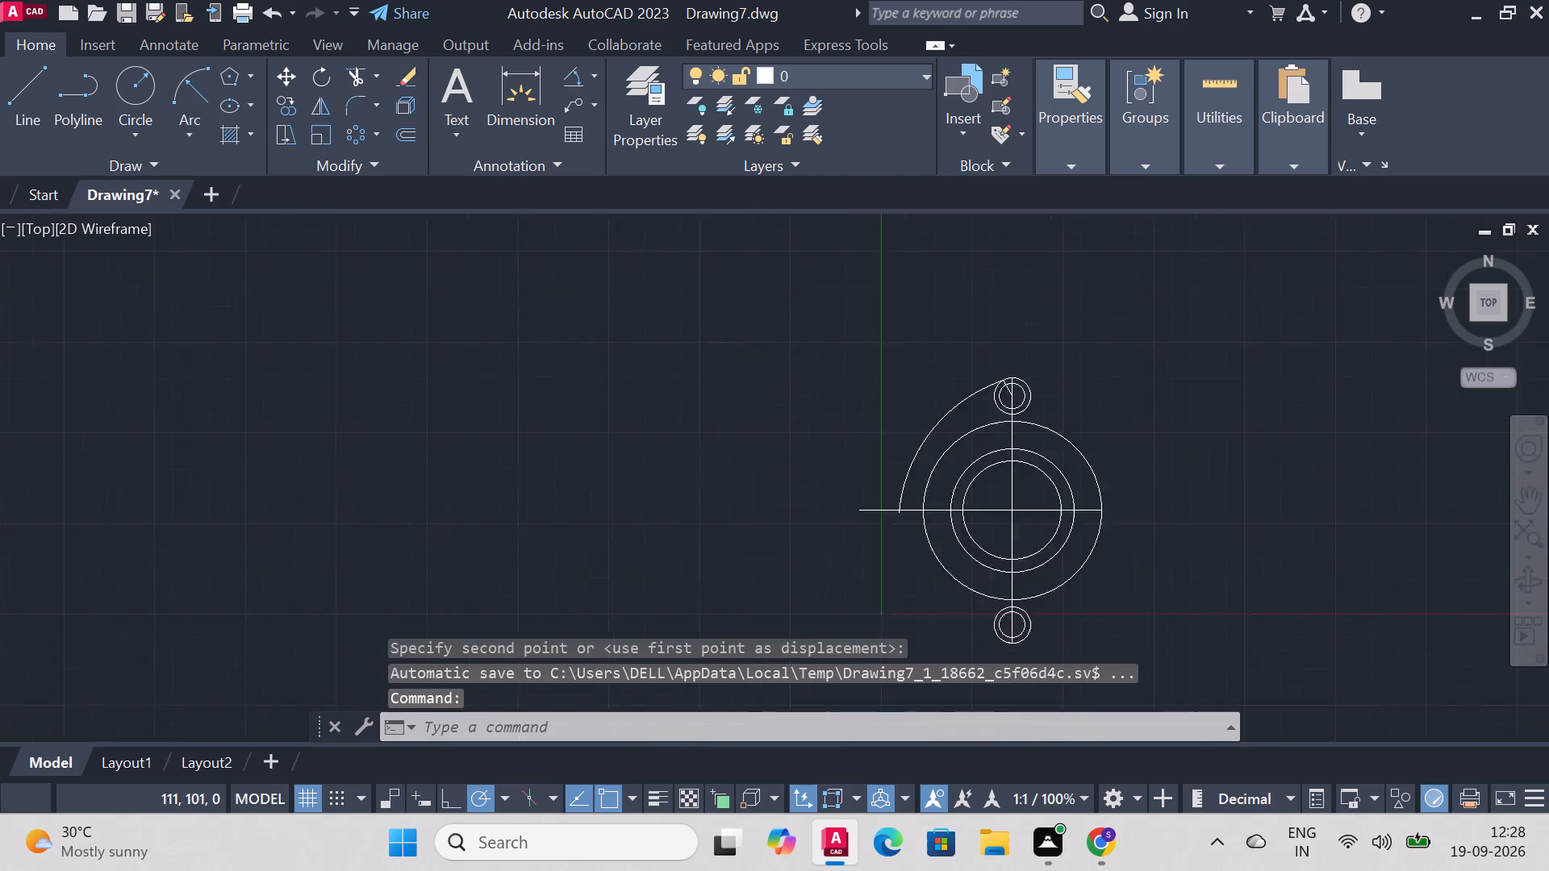
scroll(1083, 431, down, 1)
scroll(1075, 498, up, 3)
scroll(1073, 453, down, 2)
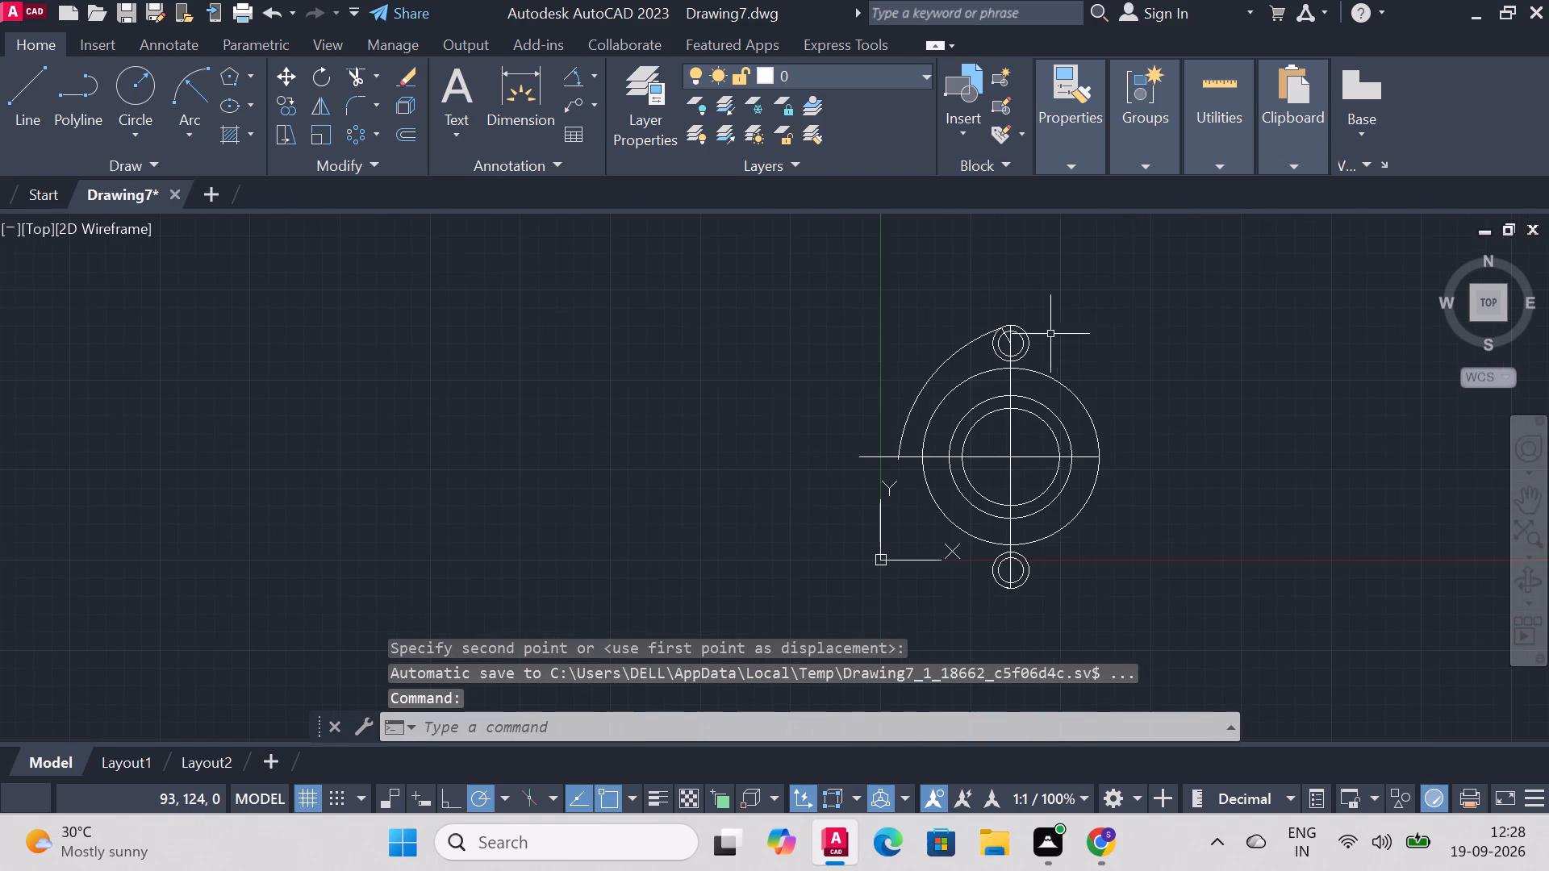
scroll(1060, 316, up, 3)
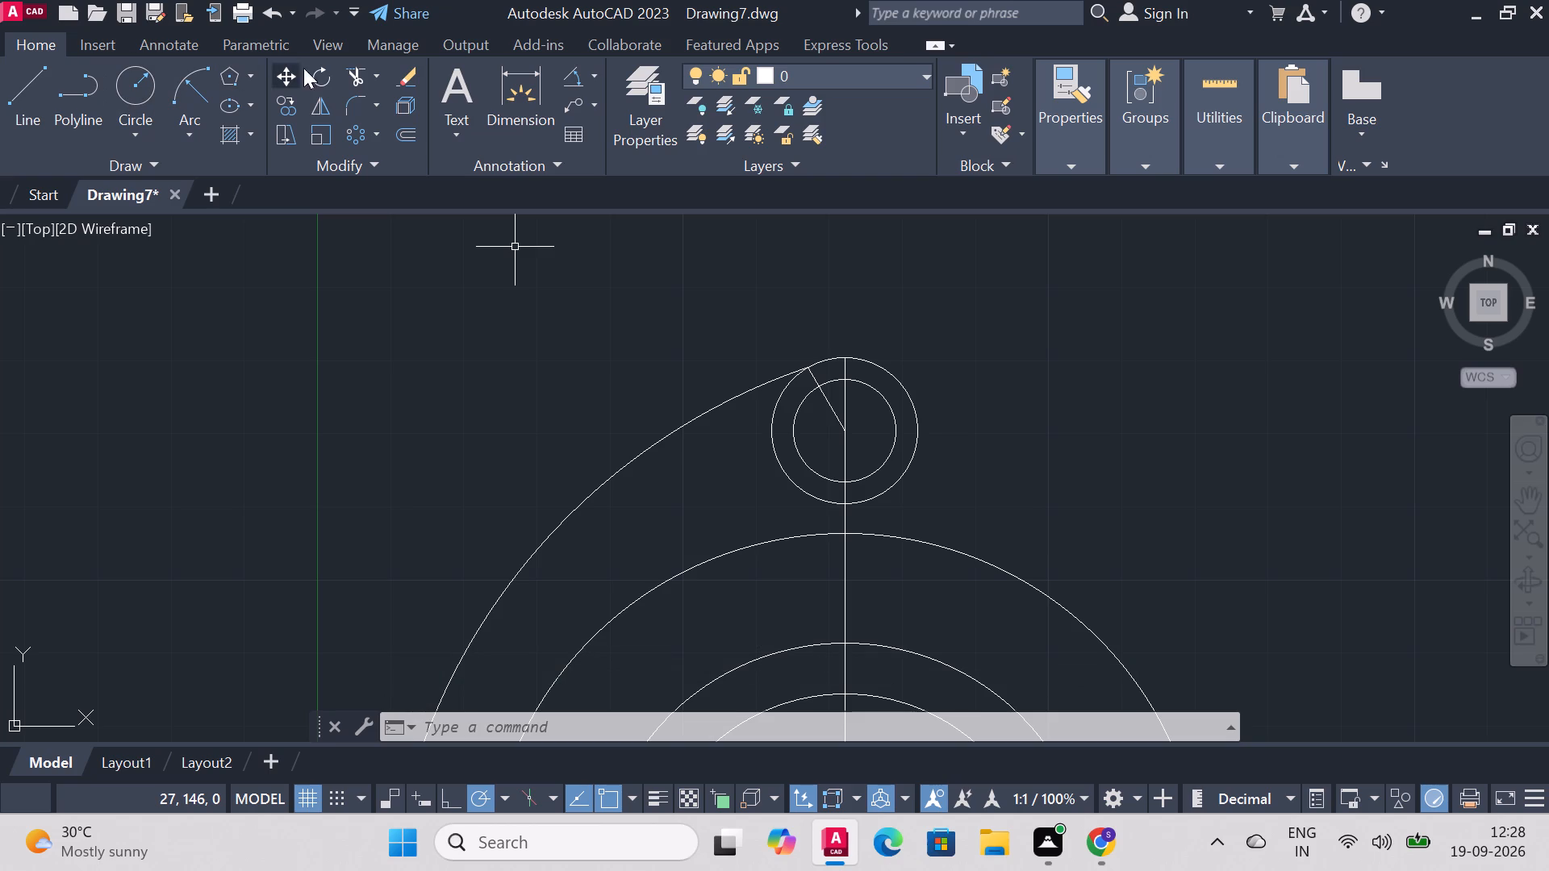
click(356, 67)
click(810, 380)
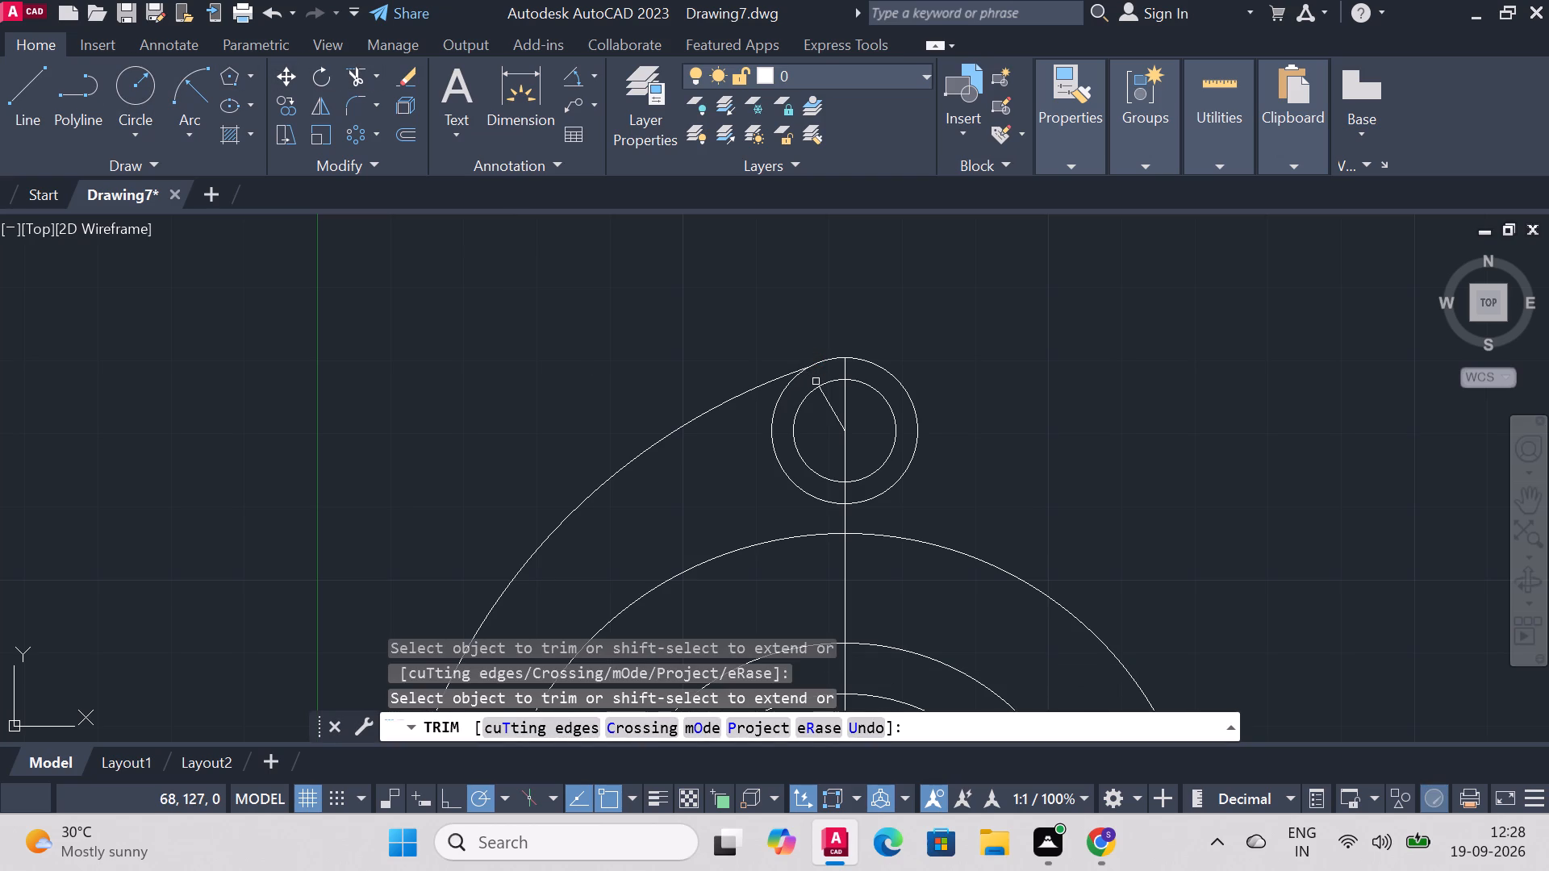
click(825, 402)
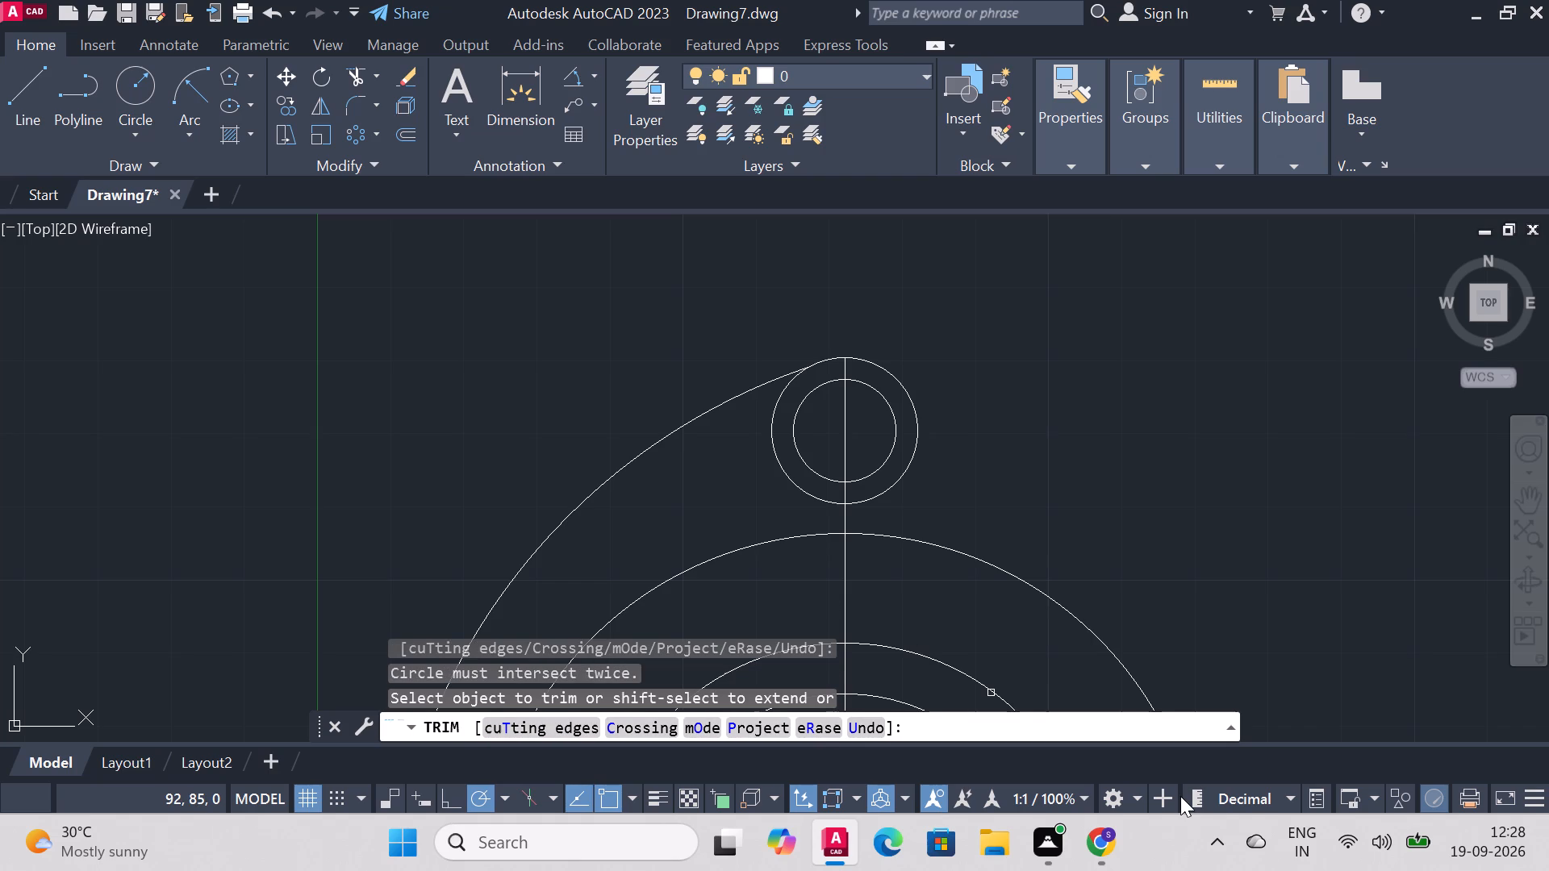
click(786, 475)
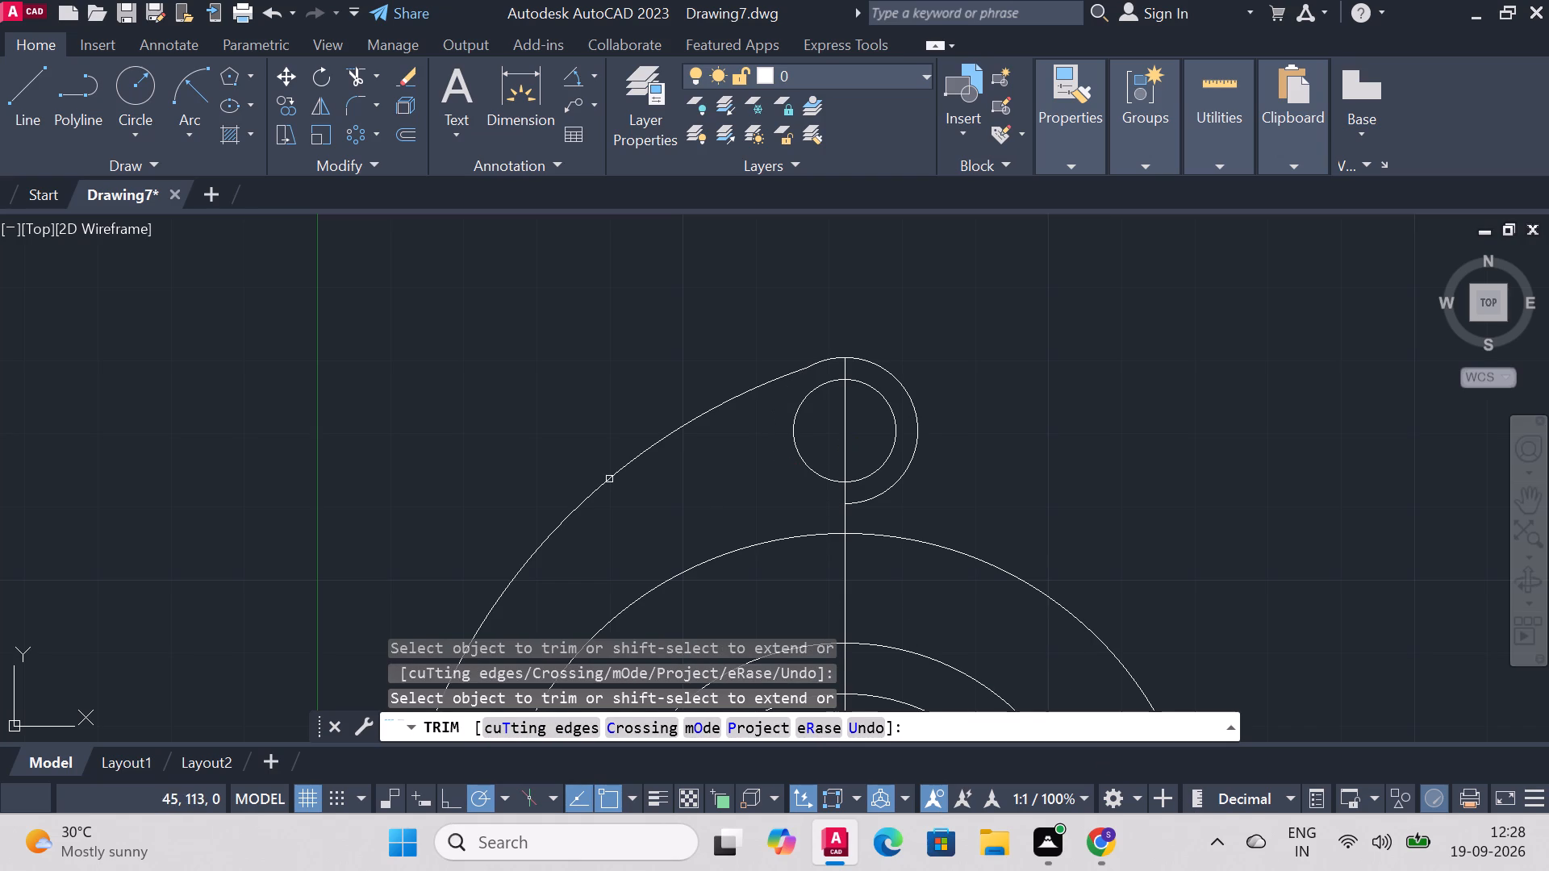
Draw connected lines from the upper lug's centre horizontally to its outer circle's right quadrant, then straight down to the 98 mm circle.
click(18, 97)
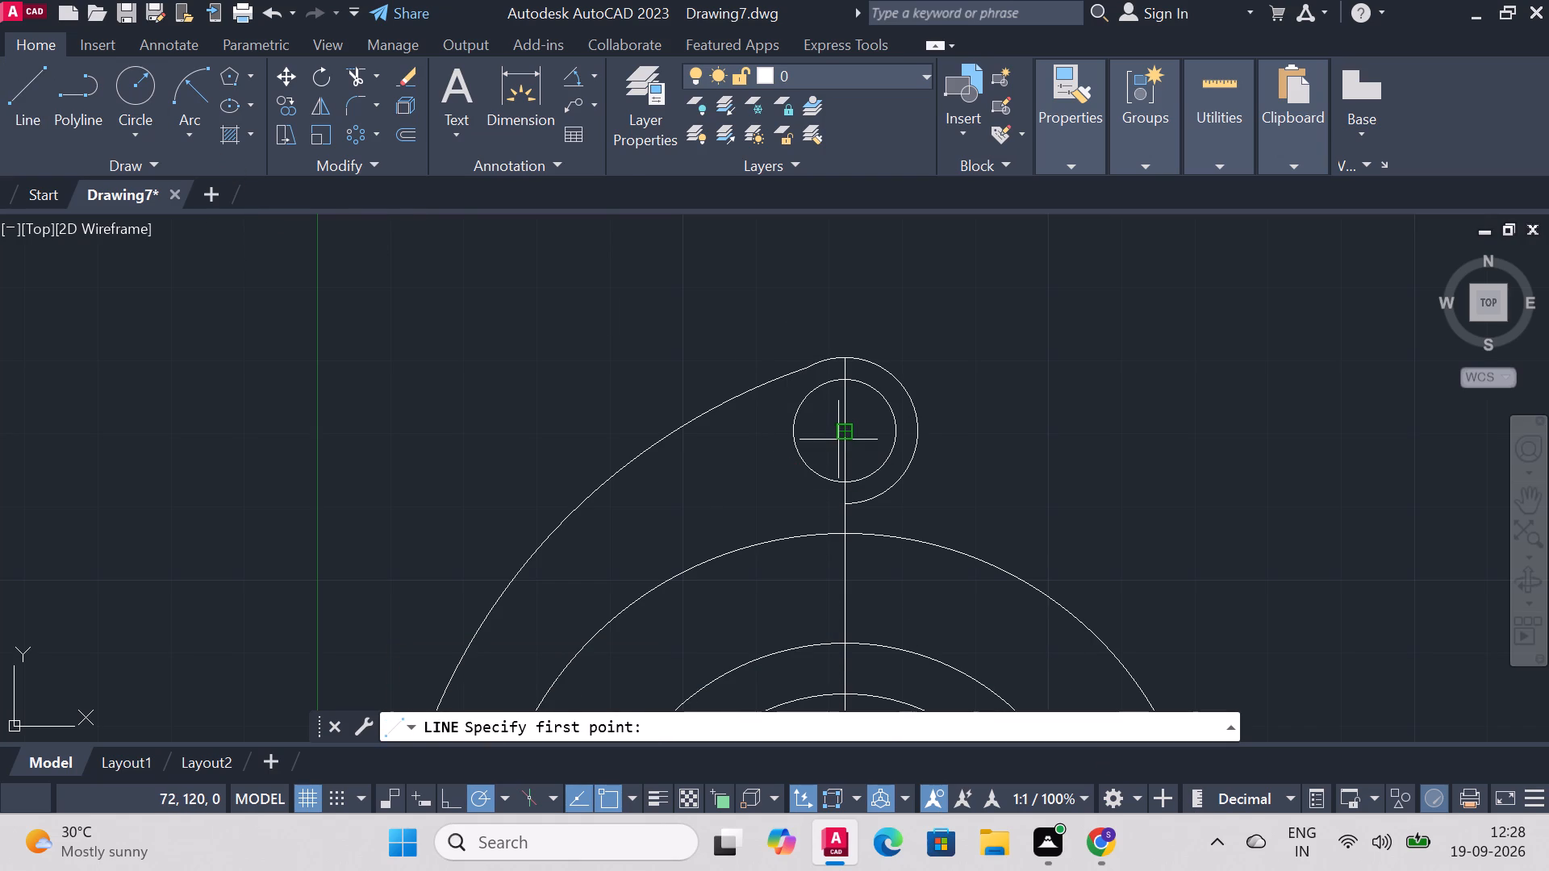
click(842, 436)
click(914, 429)
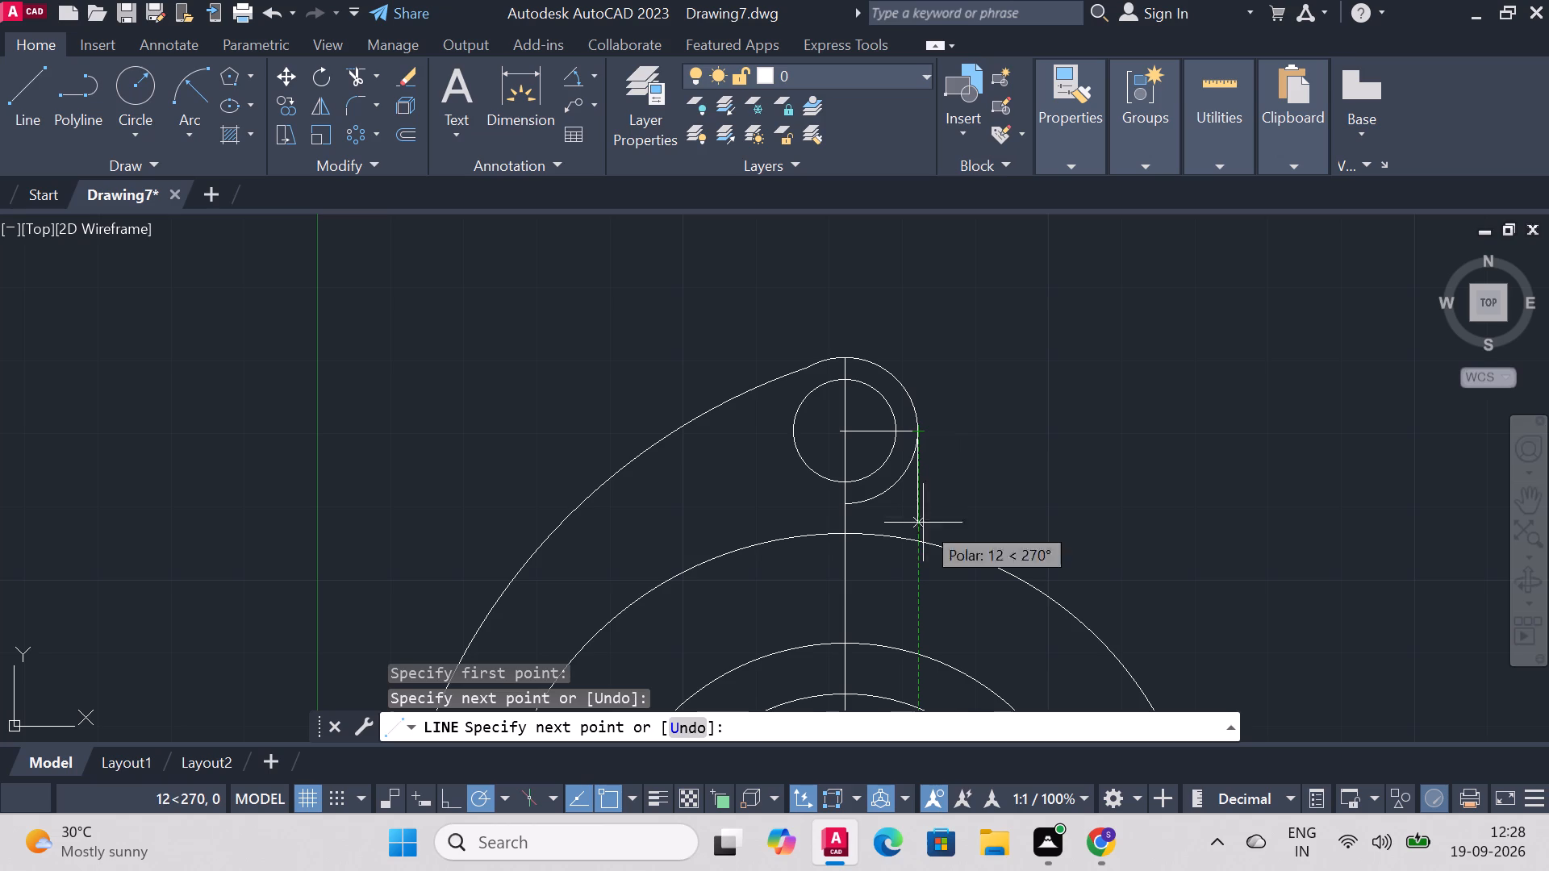
click(914, 544)
right_click(937, 473)
click(1038, 491)
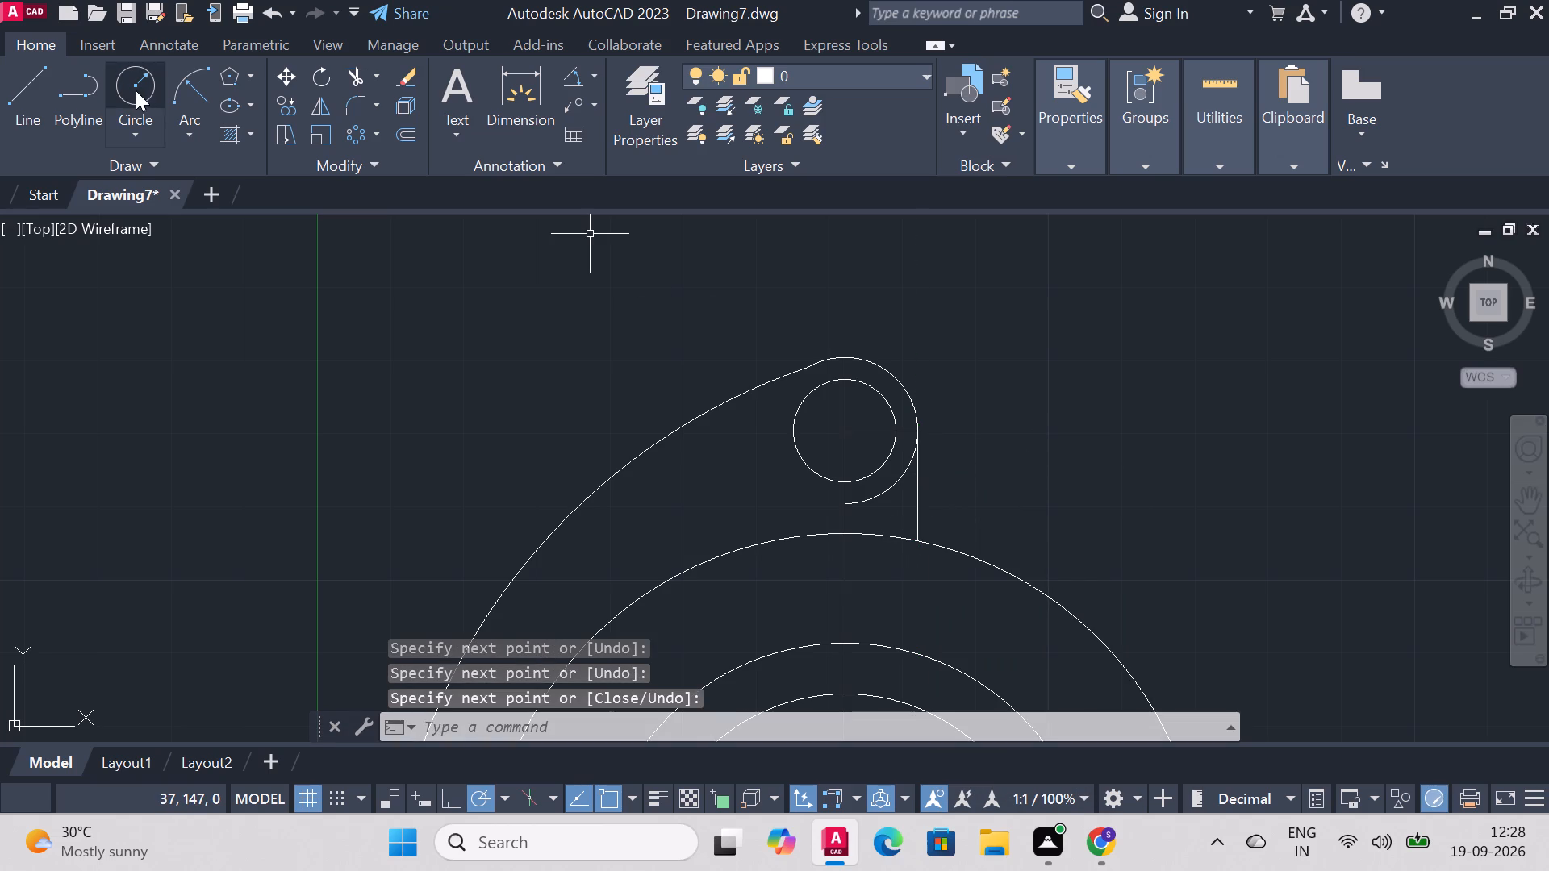
Fillet the corner between the 98 mm circle and the vertical line on the upper lug's right side.
click(352, 98)
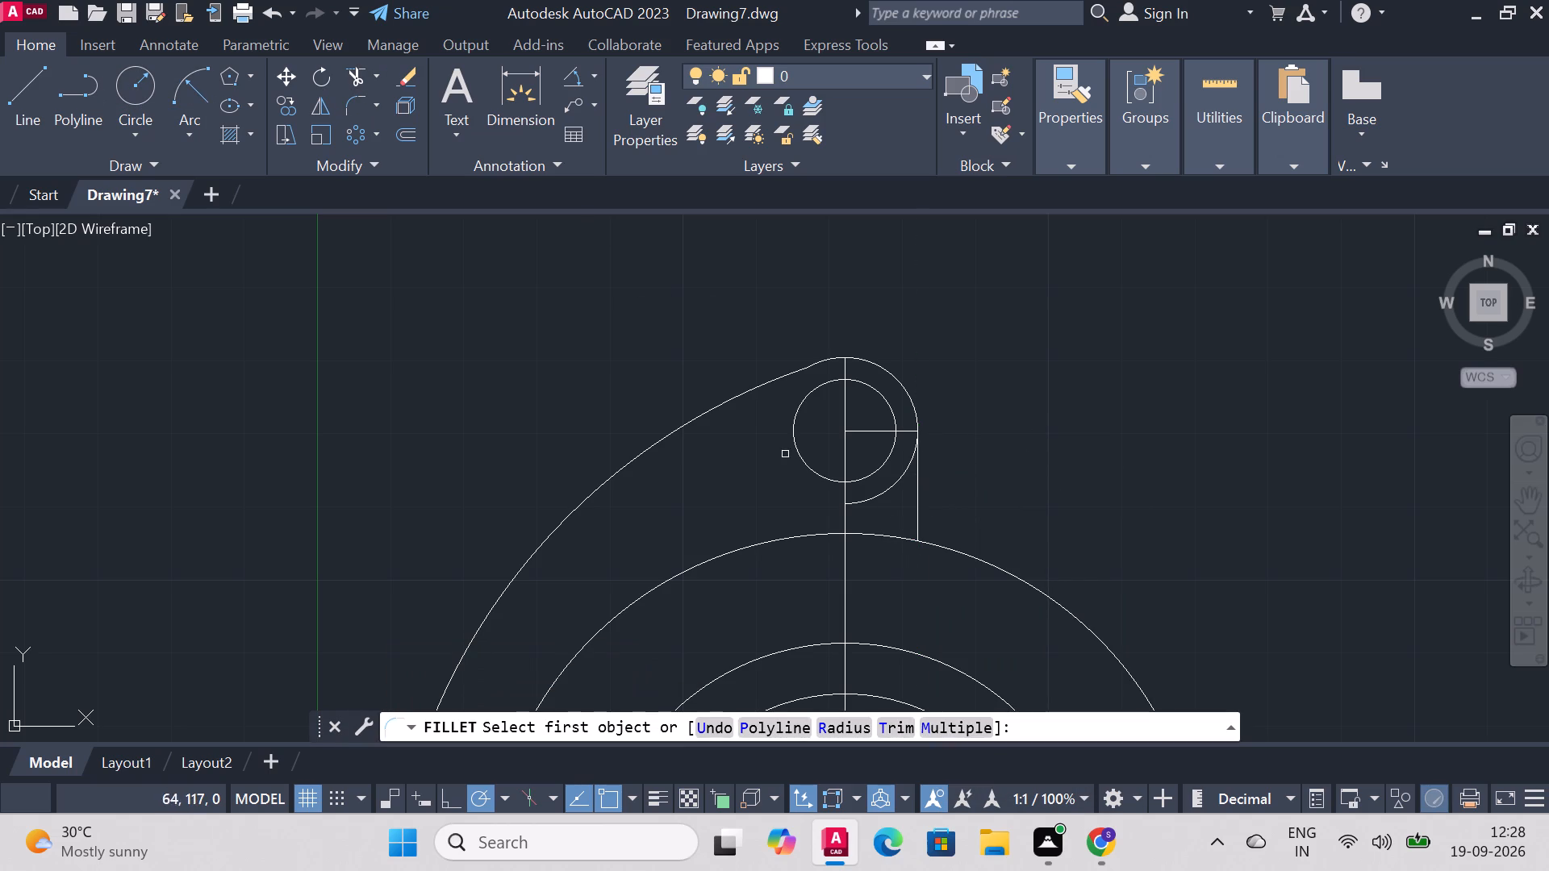
click(941, 545)
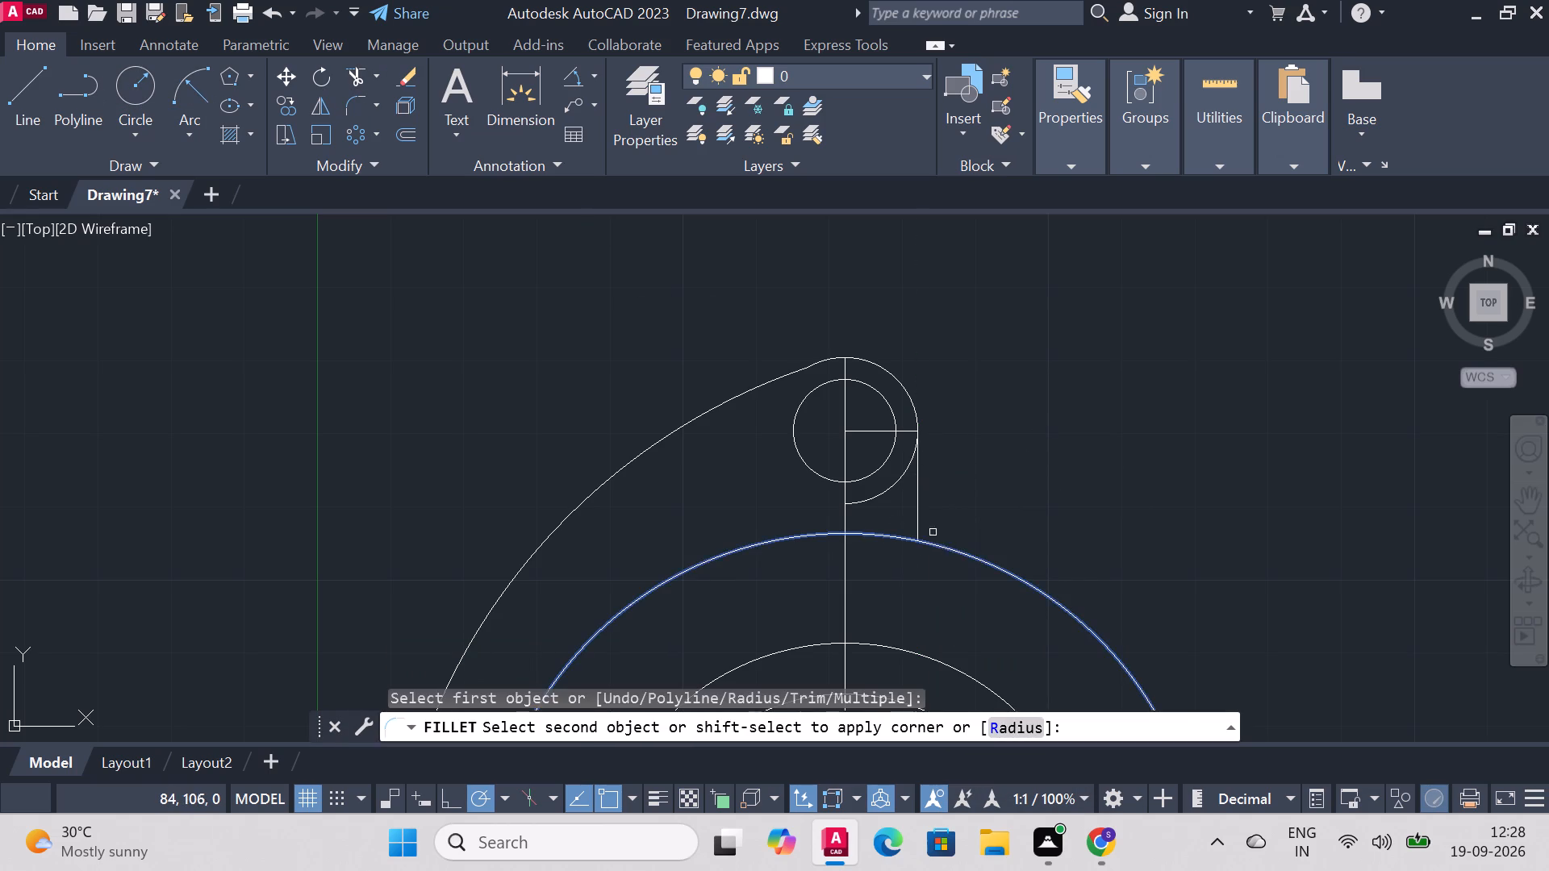
click(916, 515)
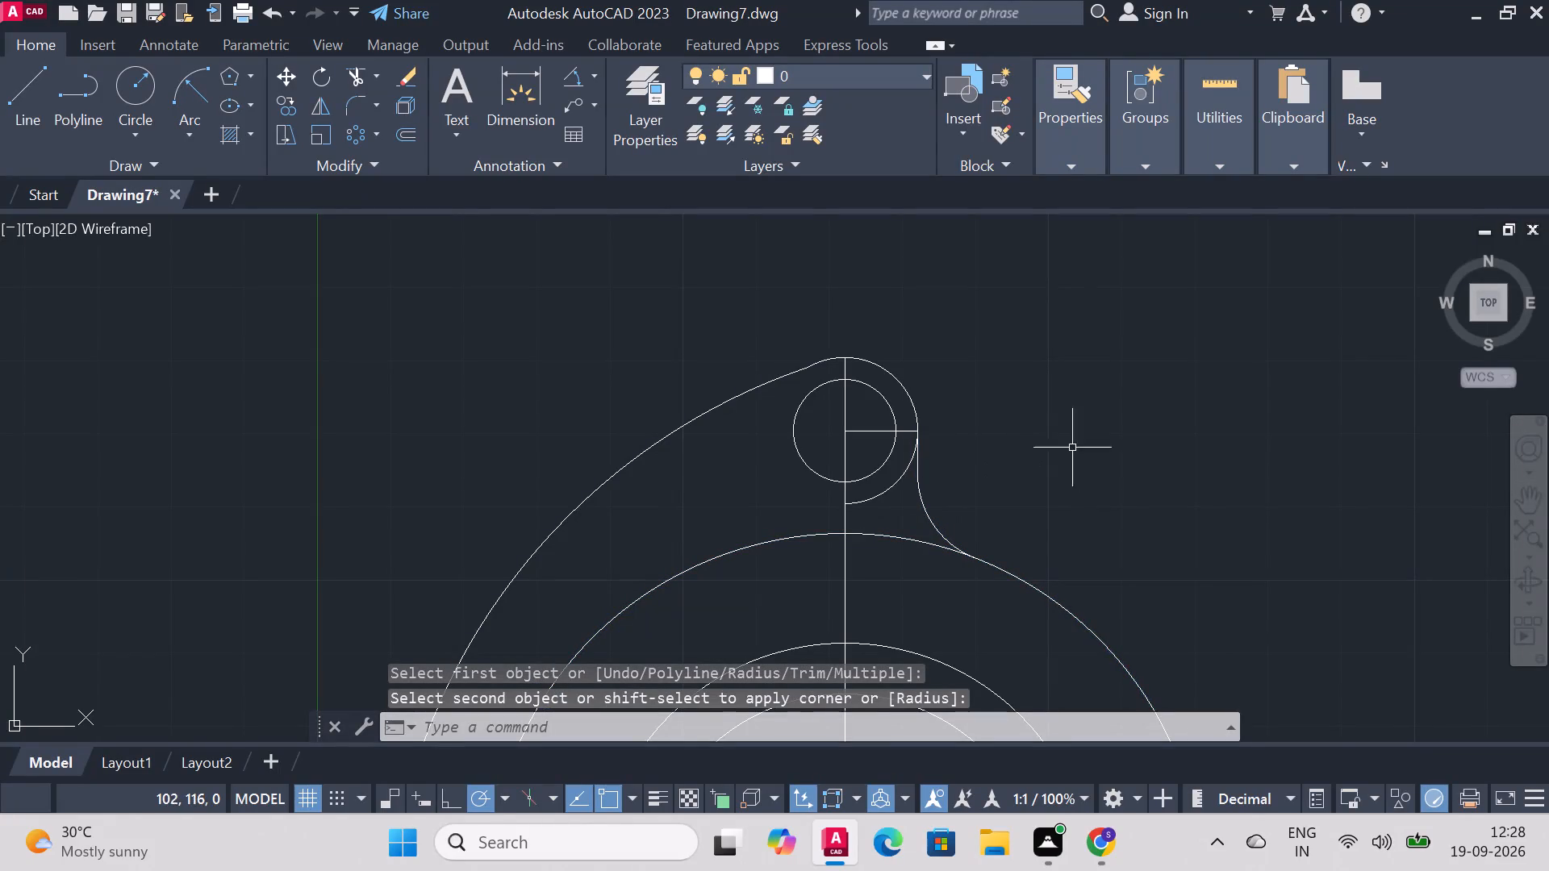
right_click(1079, 422)
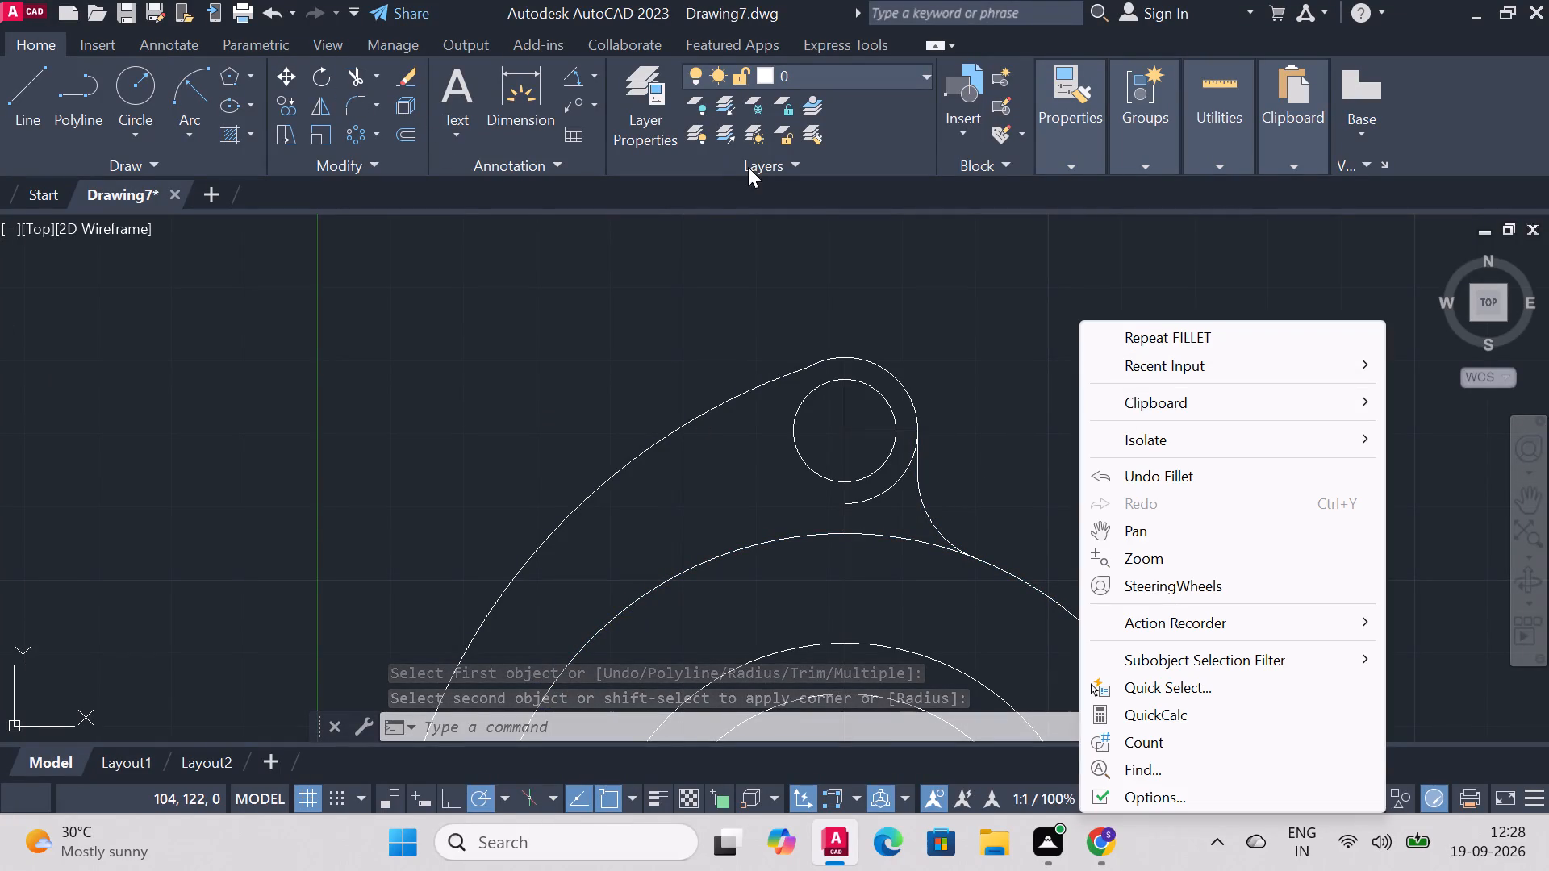
click(150, 388)
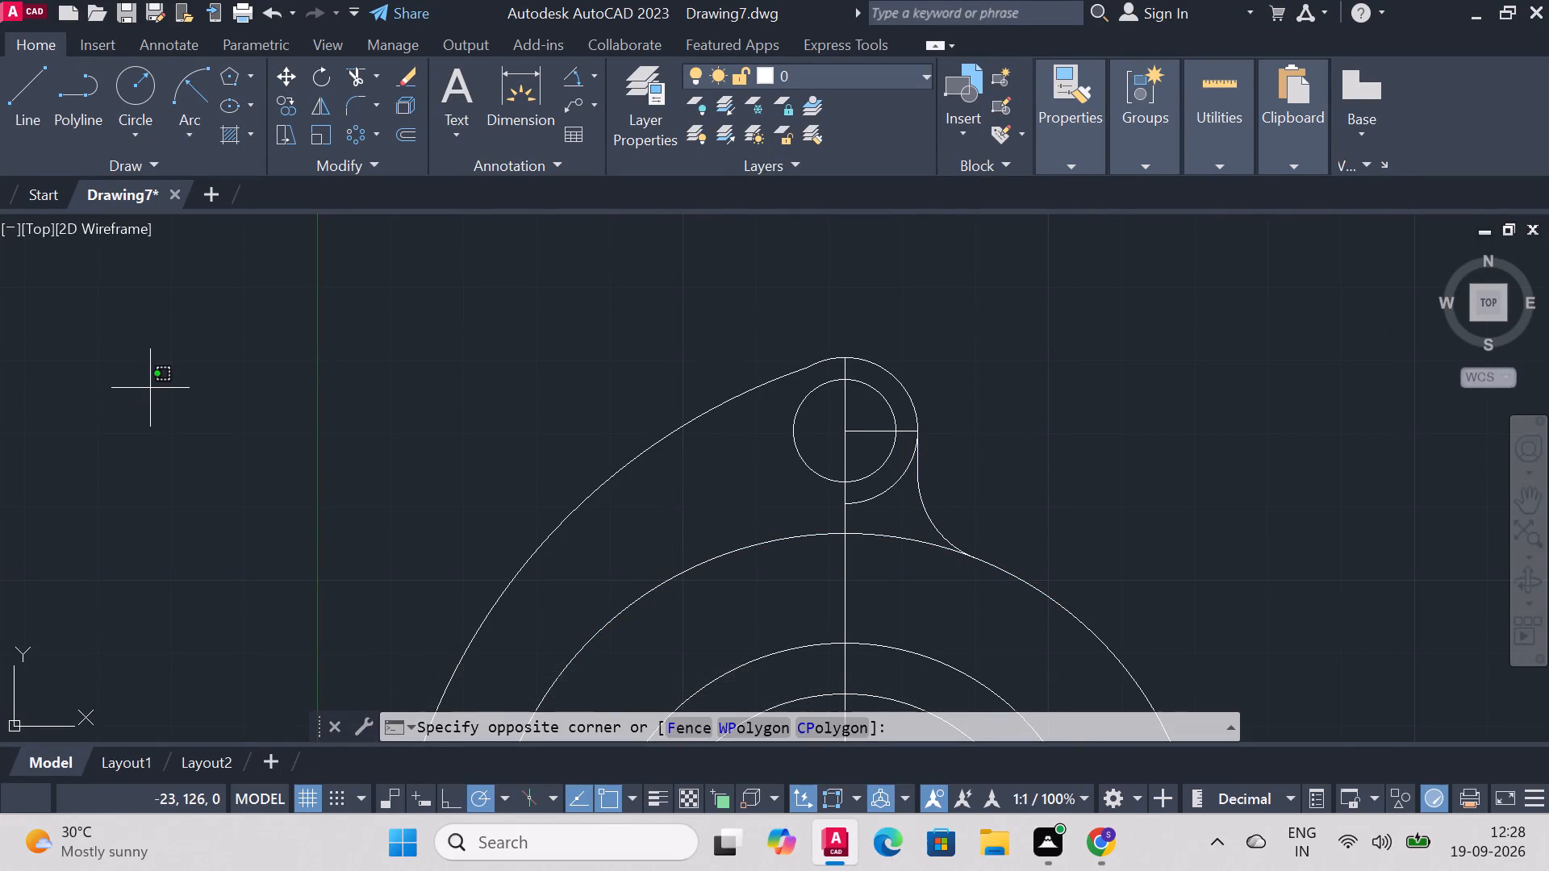
click(191, 374)
Trim away the upper lug's remaining lower-right outer arc and the horizontal construction line from its centre.
click(343, 77)
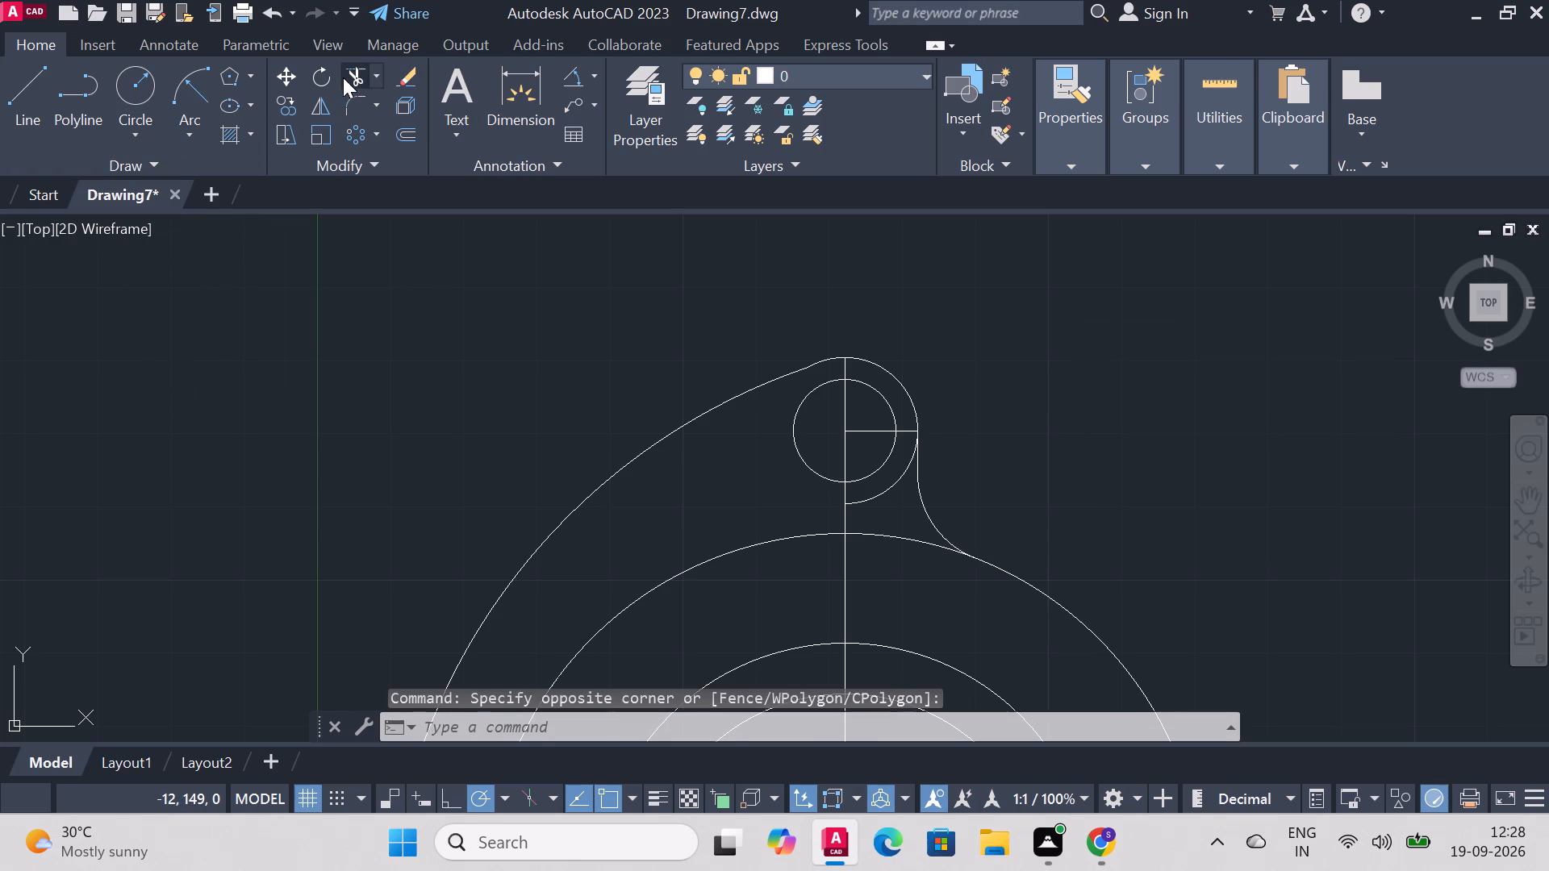
click(871, 498)
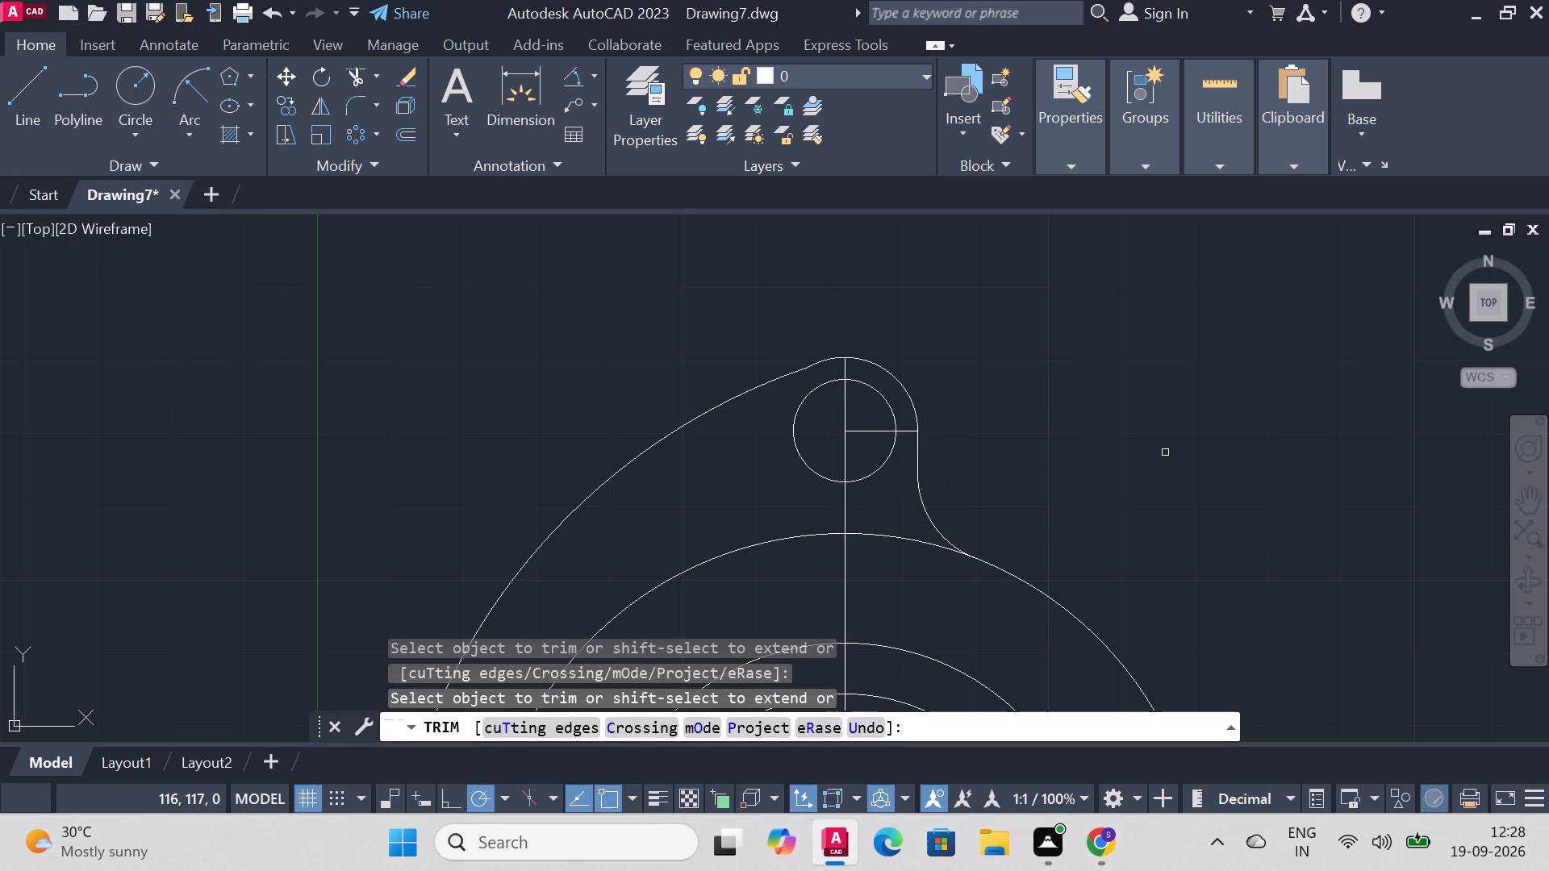
click(862, 431)
click(912, 433)
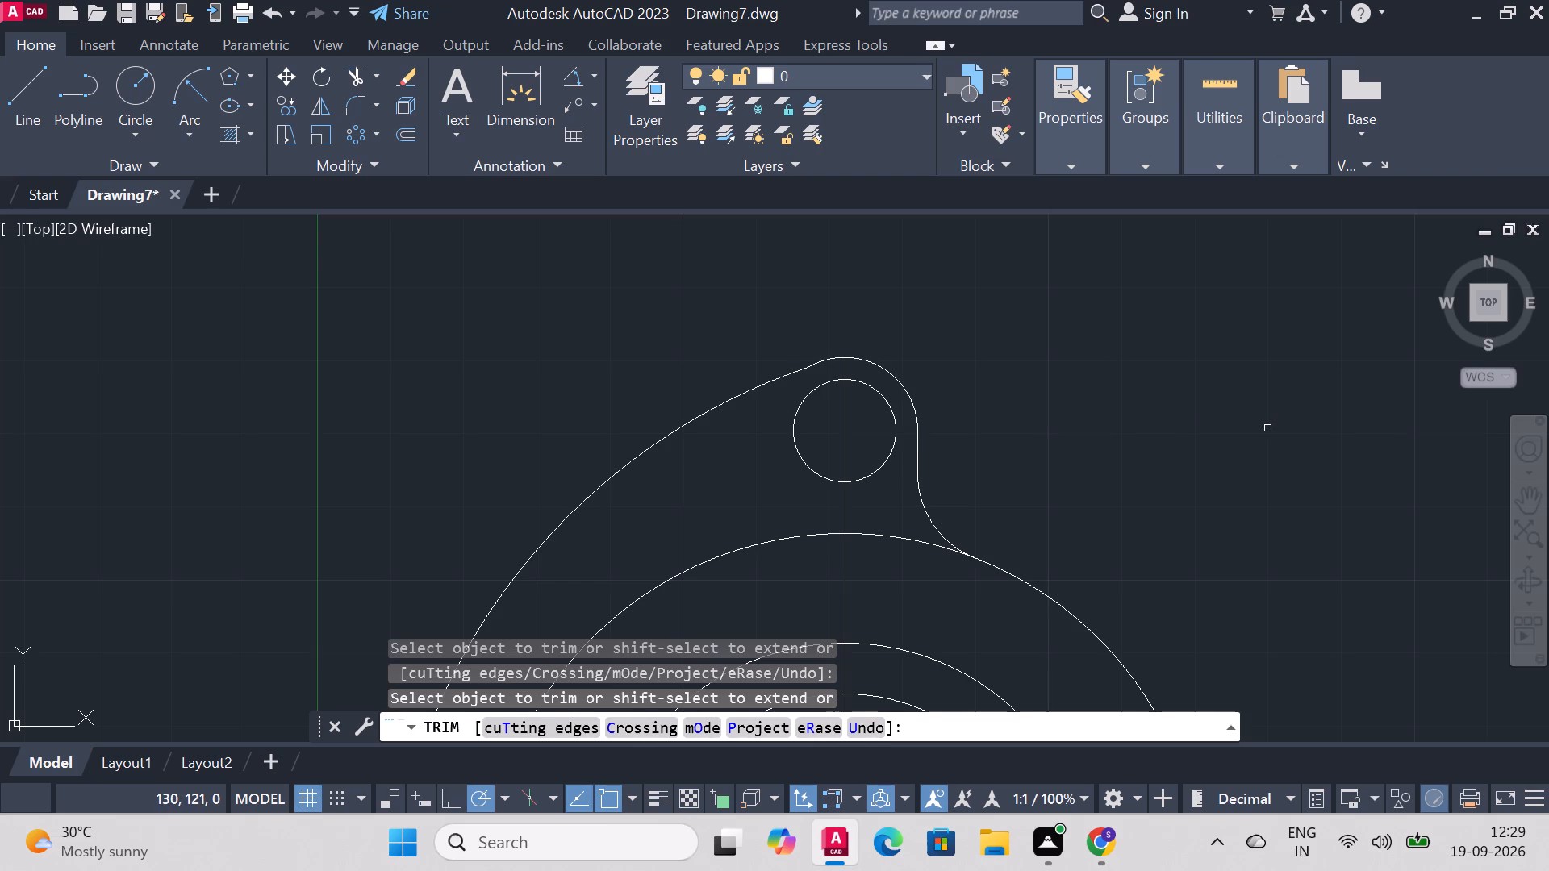
scroll(1205, 452, down, 4)
scroll(1269, 600, down, 2)
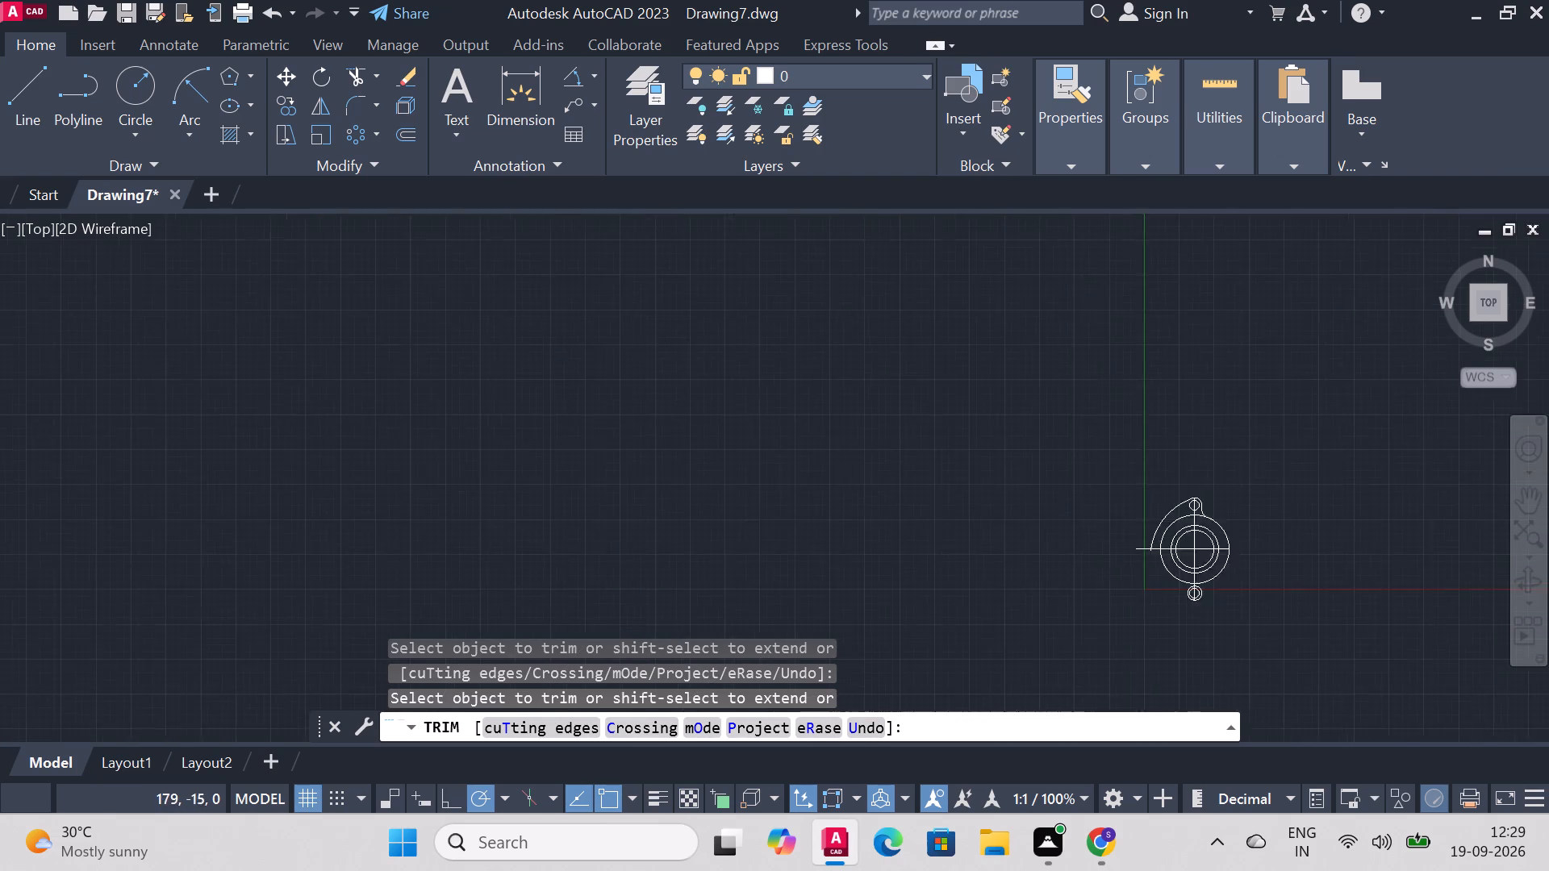
scroll(1302, 616, up, 4)
right_click(1159, 352)
click(1224, 365)
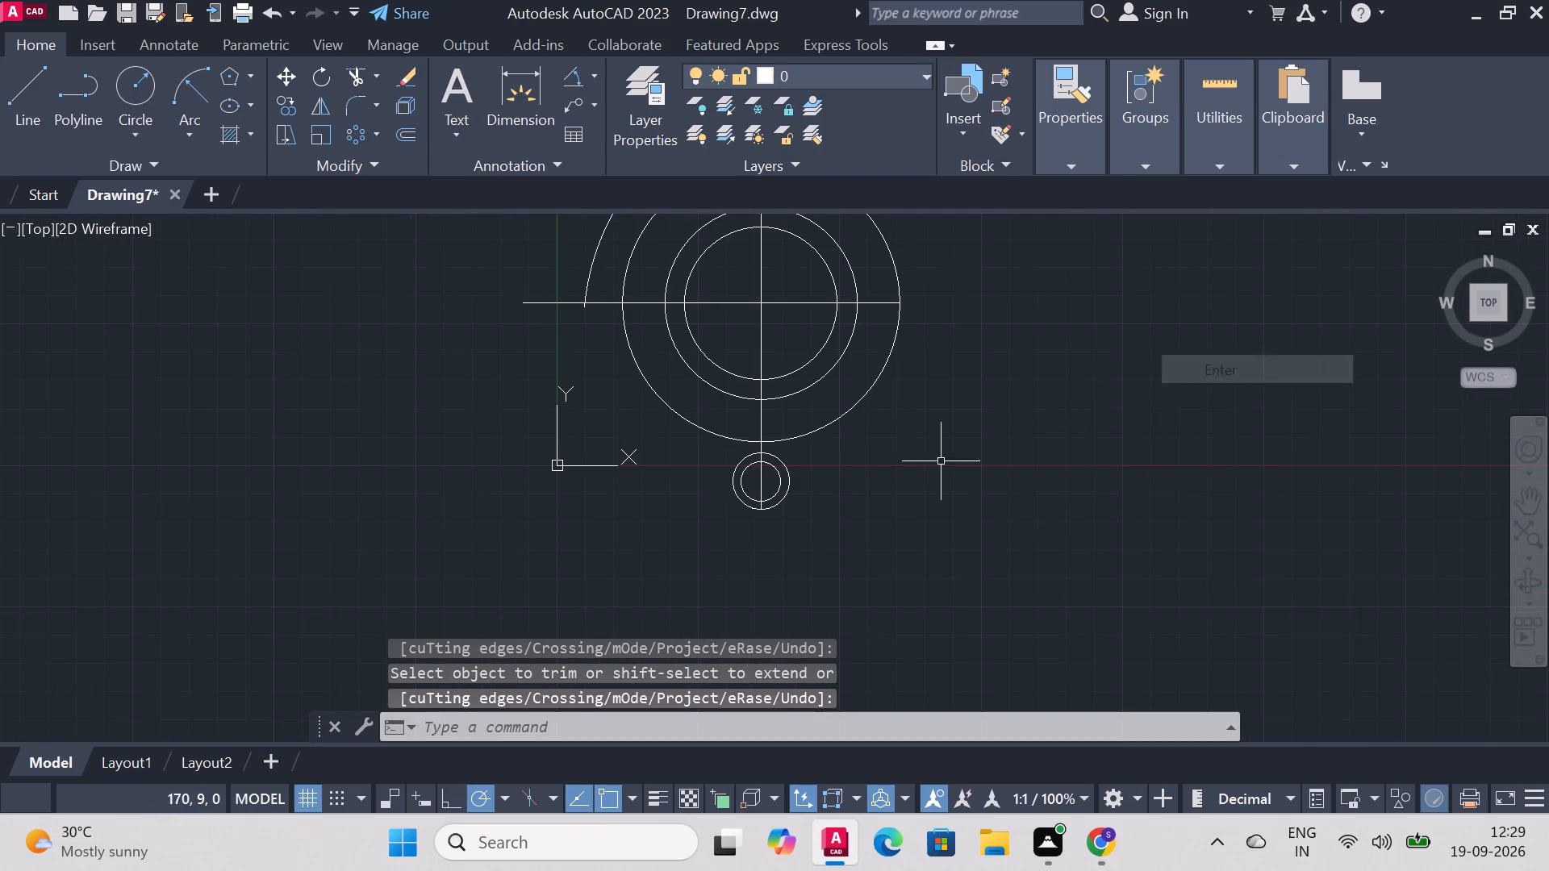
Mirror the 85 mm radius arc about the horizontal centreline through the concentric circles' centre.
scroll(929, 395, down, 2)
scroll(941, 290, up, 1)
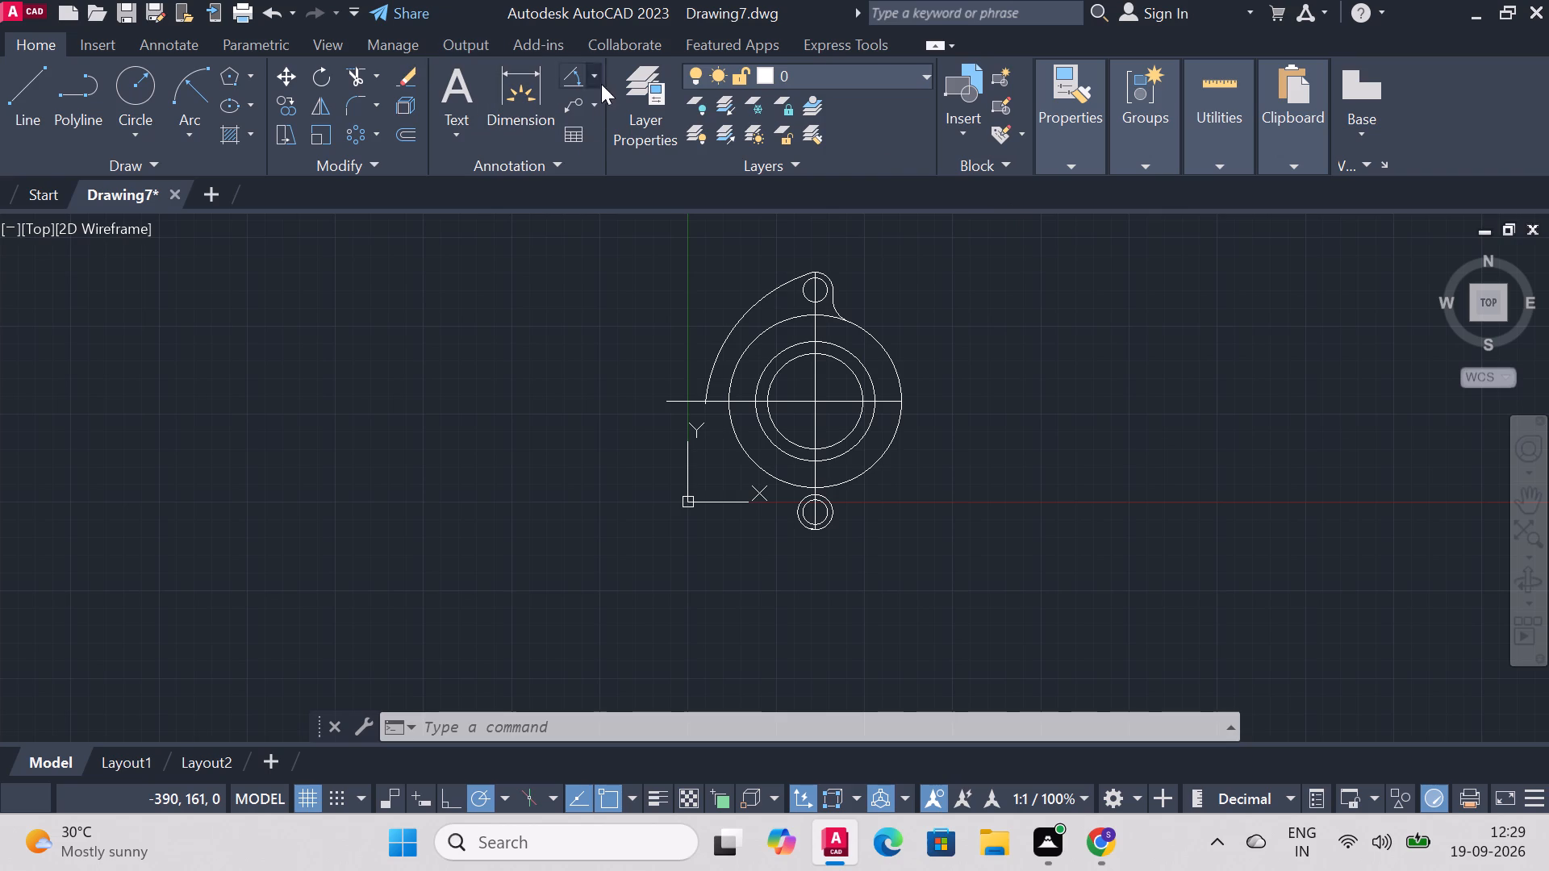
click(331, 111)
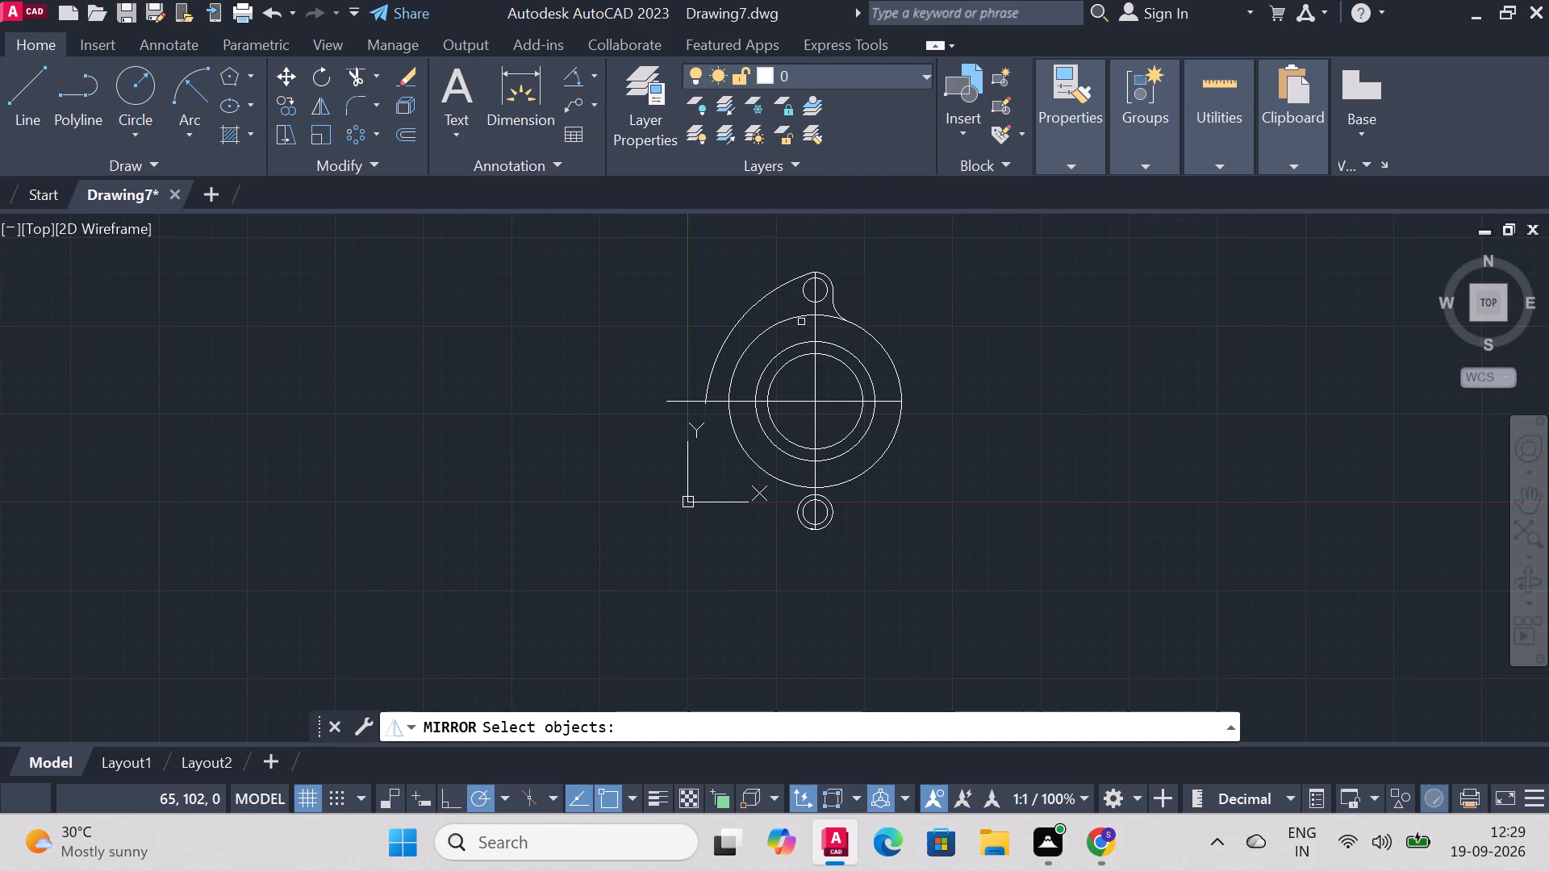
click(749, 312)
scroll(835, 302, up, 1)
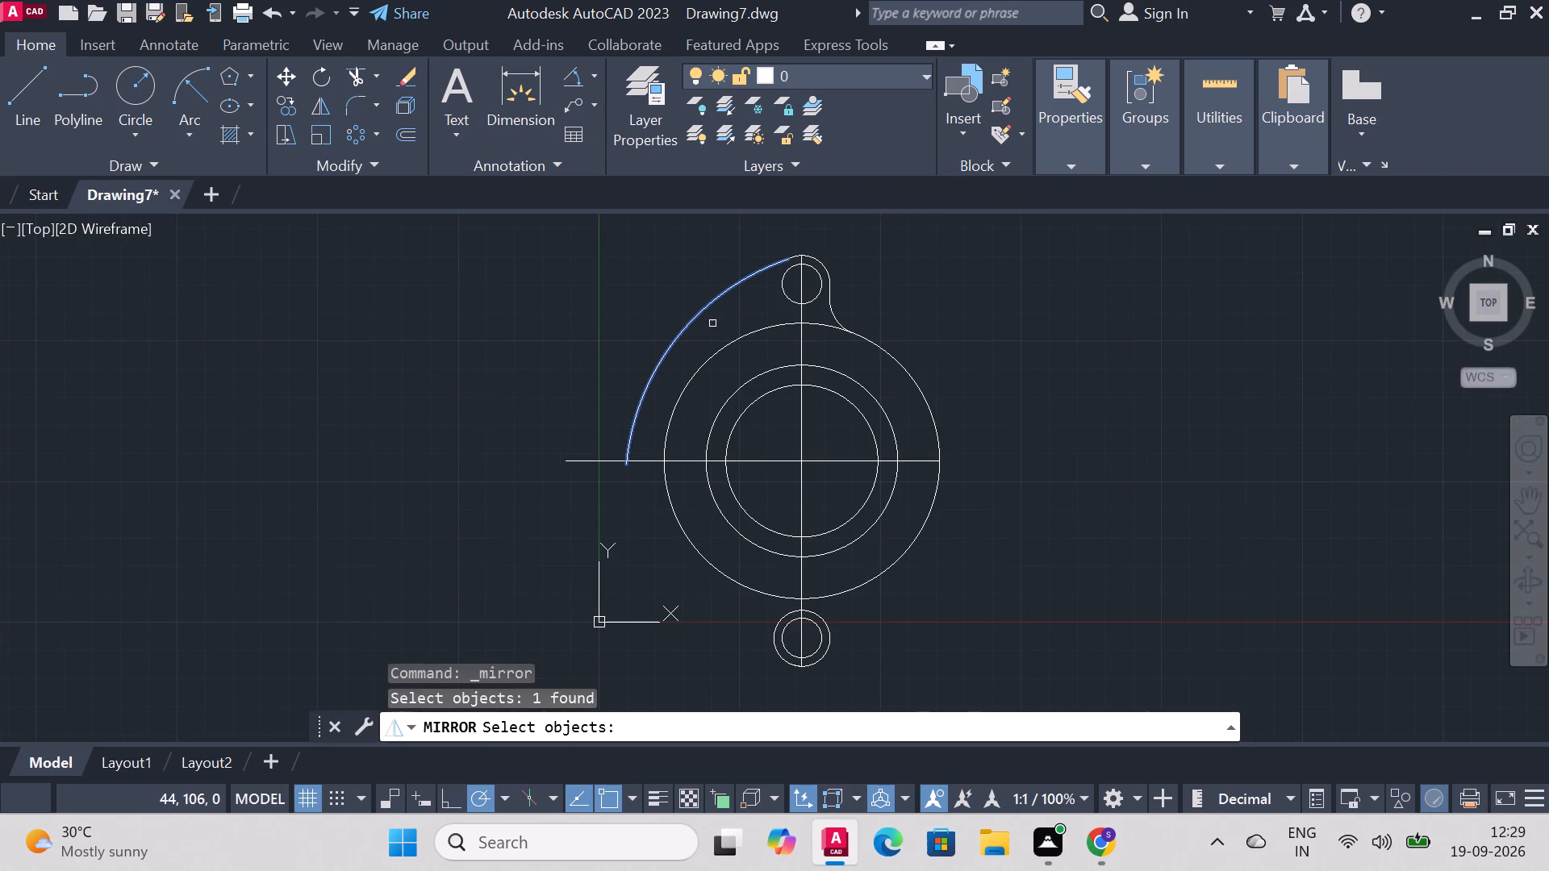
right_click(303, 353)
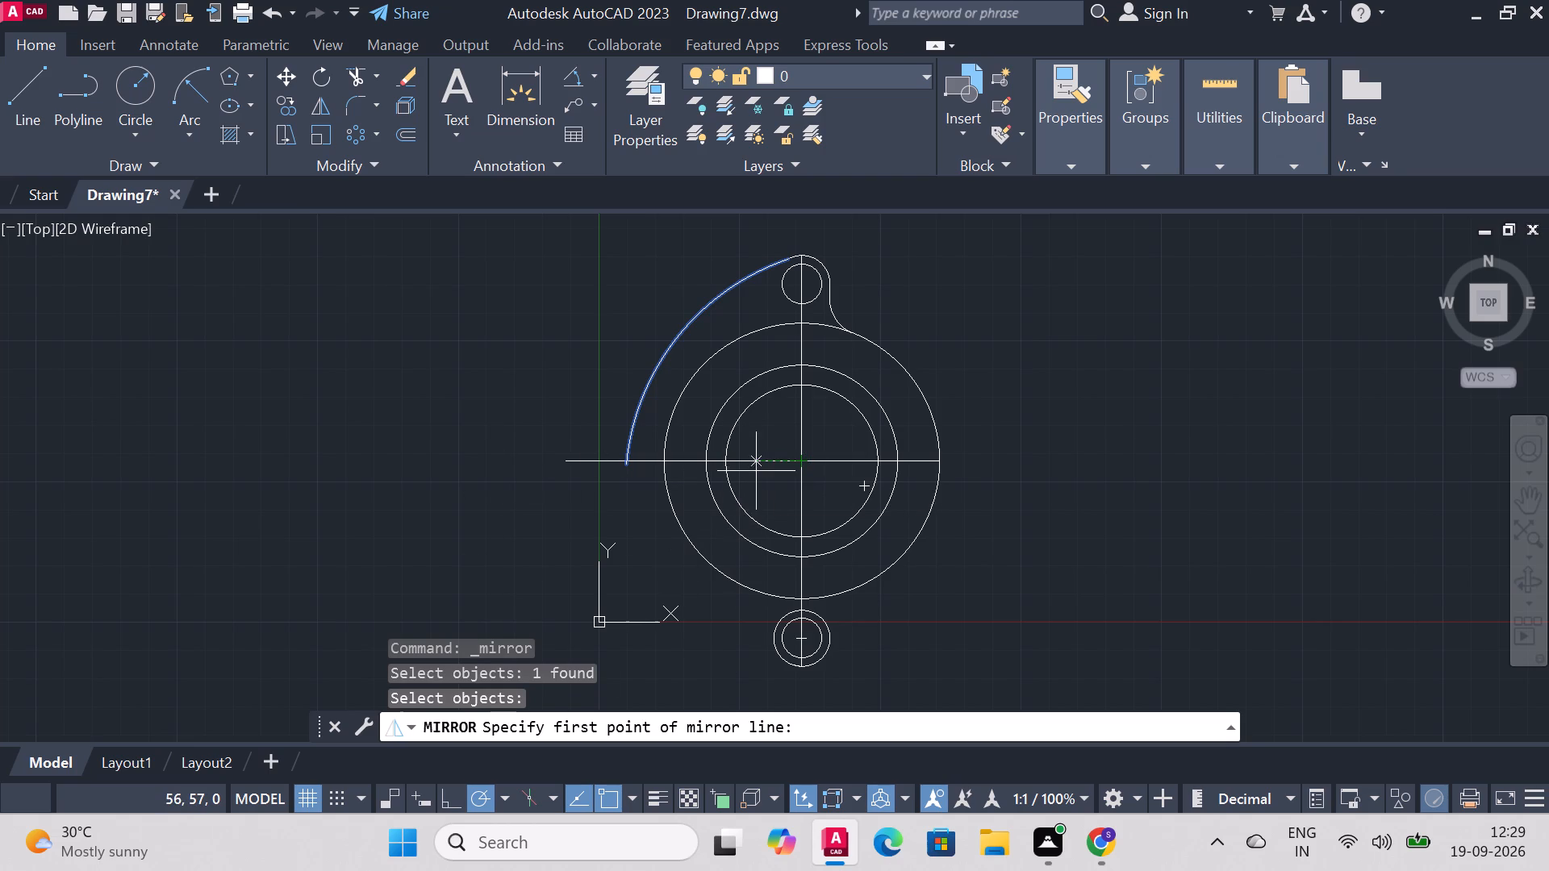
click(804, 465)
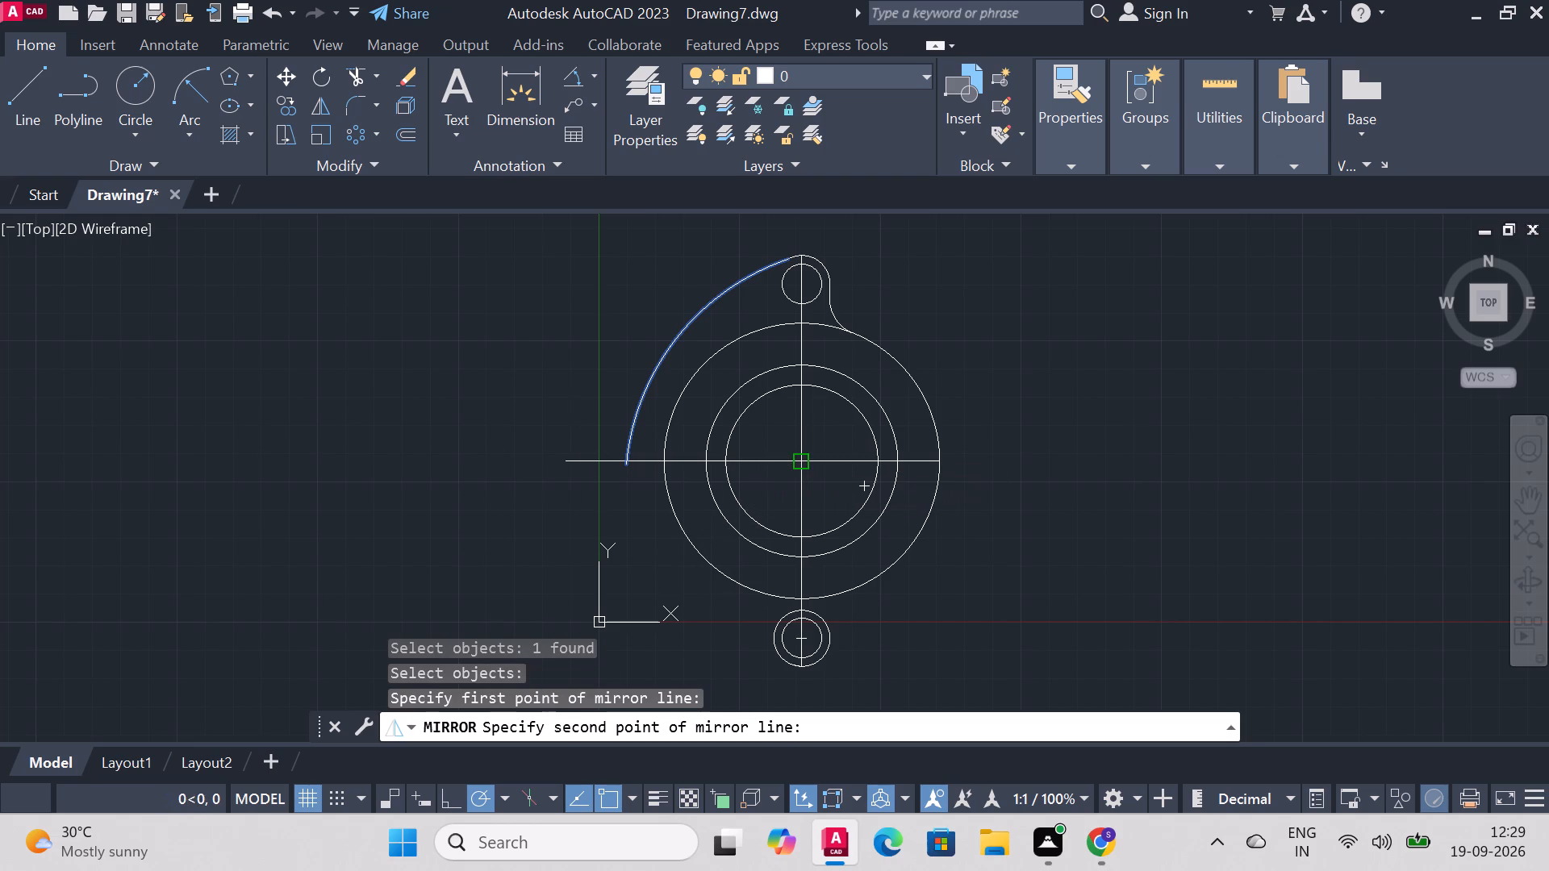
click(642, 452)
Examine how the previewed mirrored arc meets the lower lug's outer circle and the original arc at the horizontal centreline.
scroll(795, 544, down, 2)
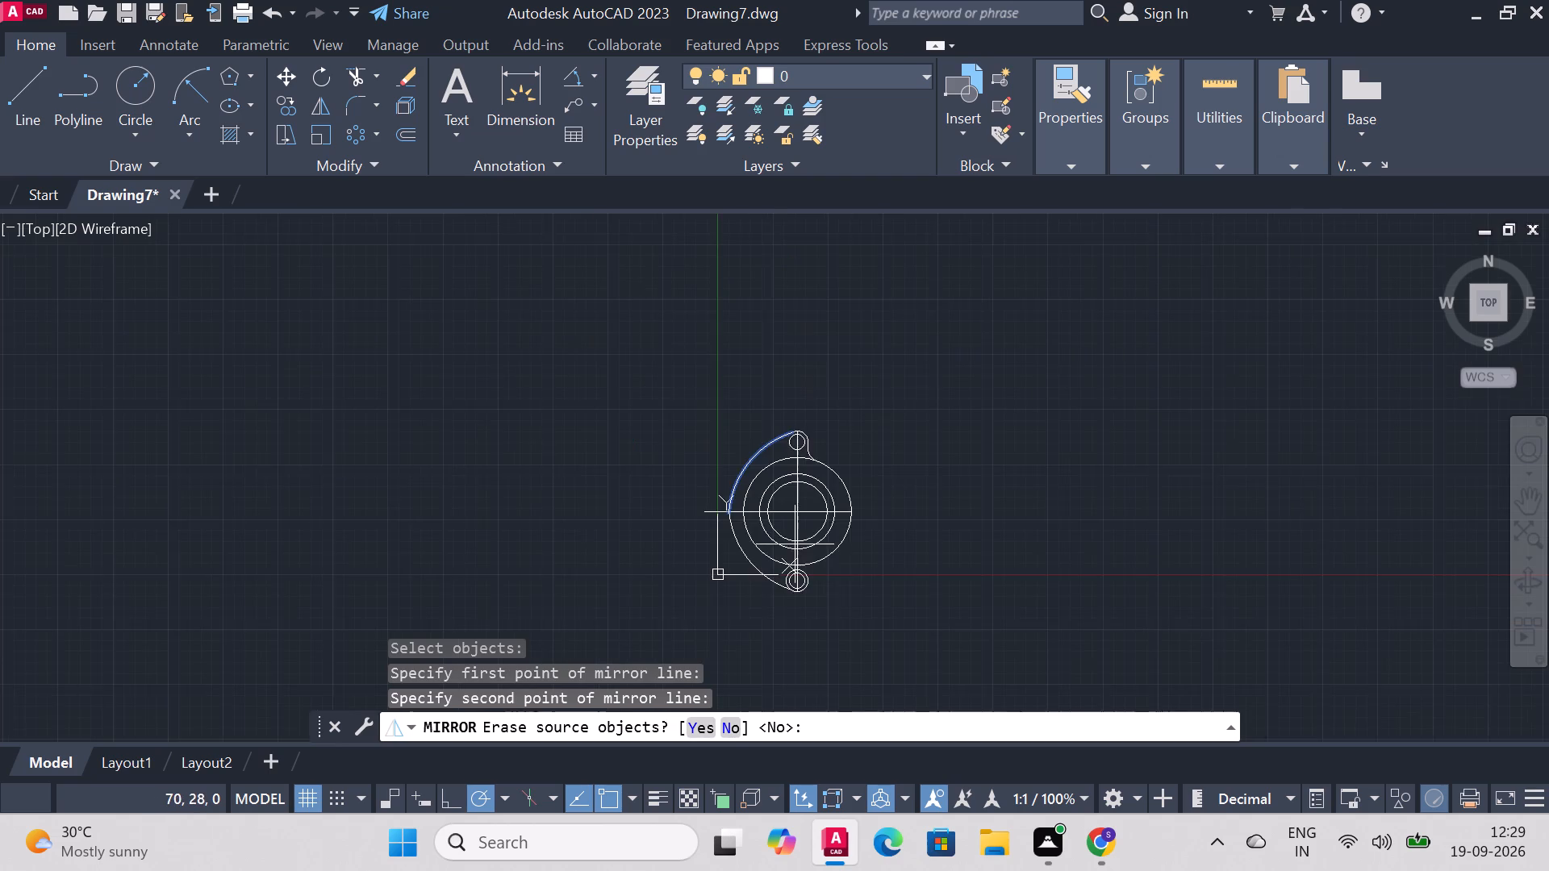
scroll(815, 594, up, 3)
scroll(789, 590, down, 1)
scroll(795, 590, up, 2)
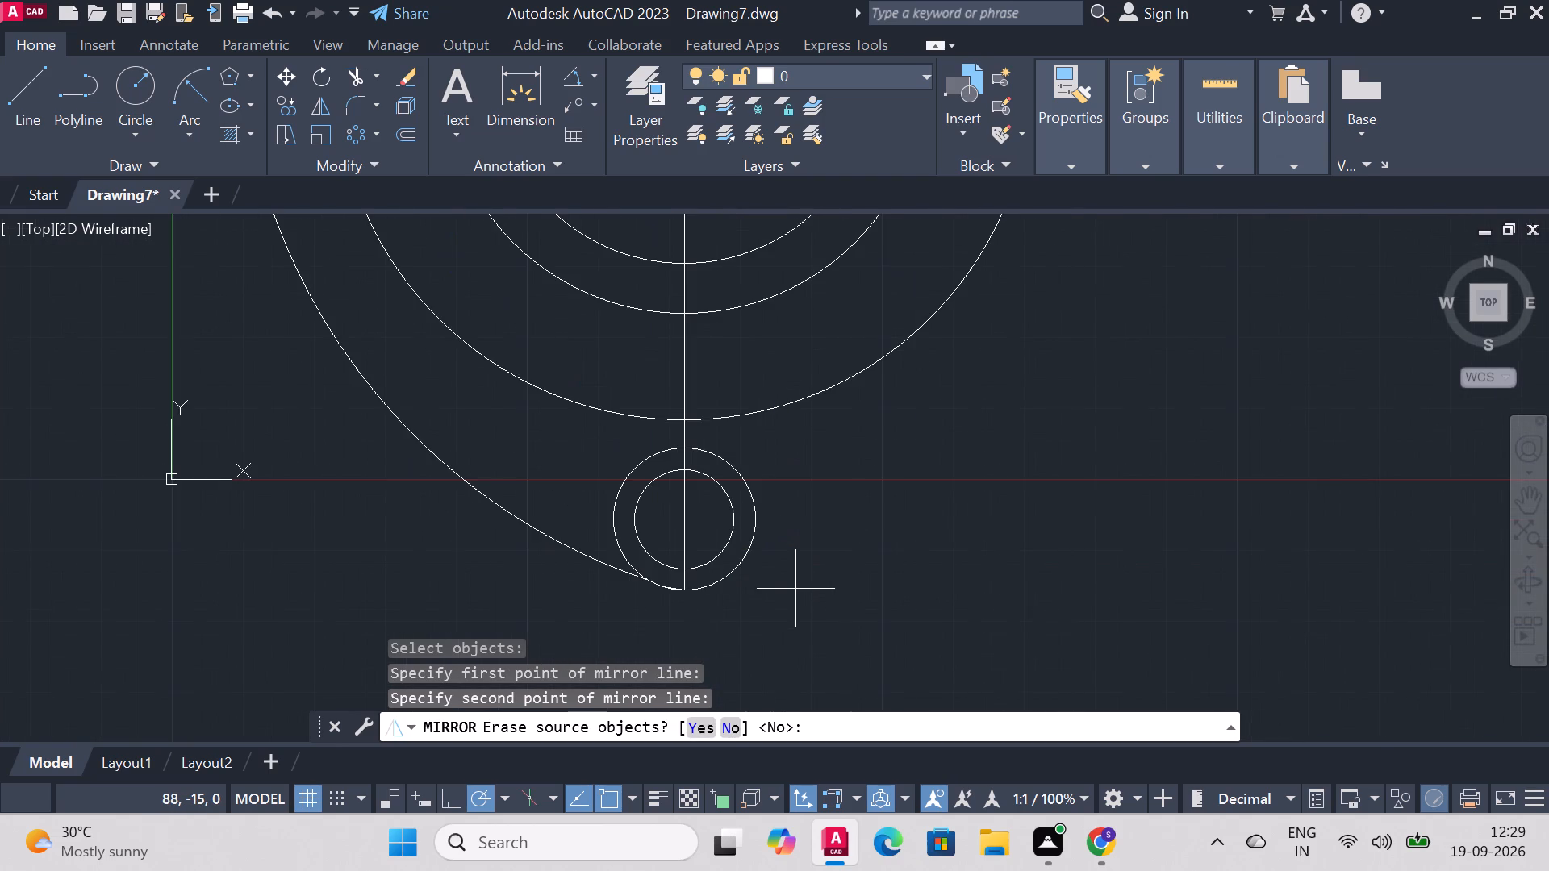
scroll(795, 588, up, 4)
scroll(584, 581, down, 5)
scroll(422, 586, up, 3)
scroll(595, 557, up, 1)
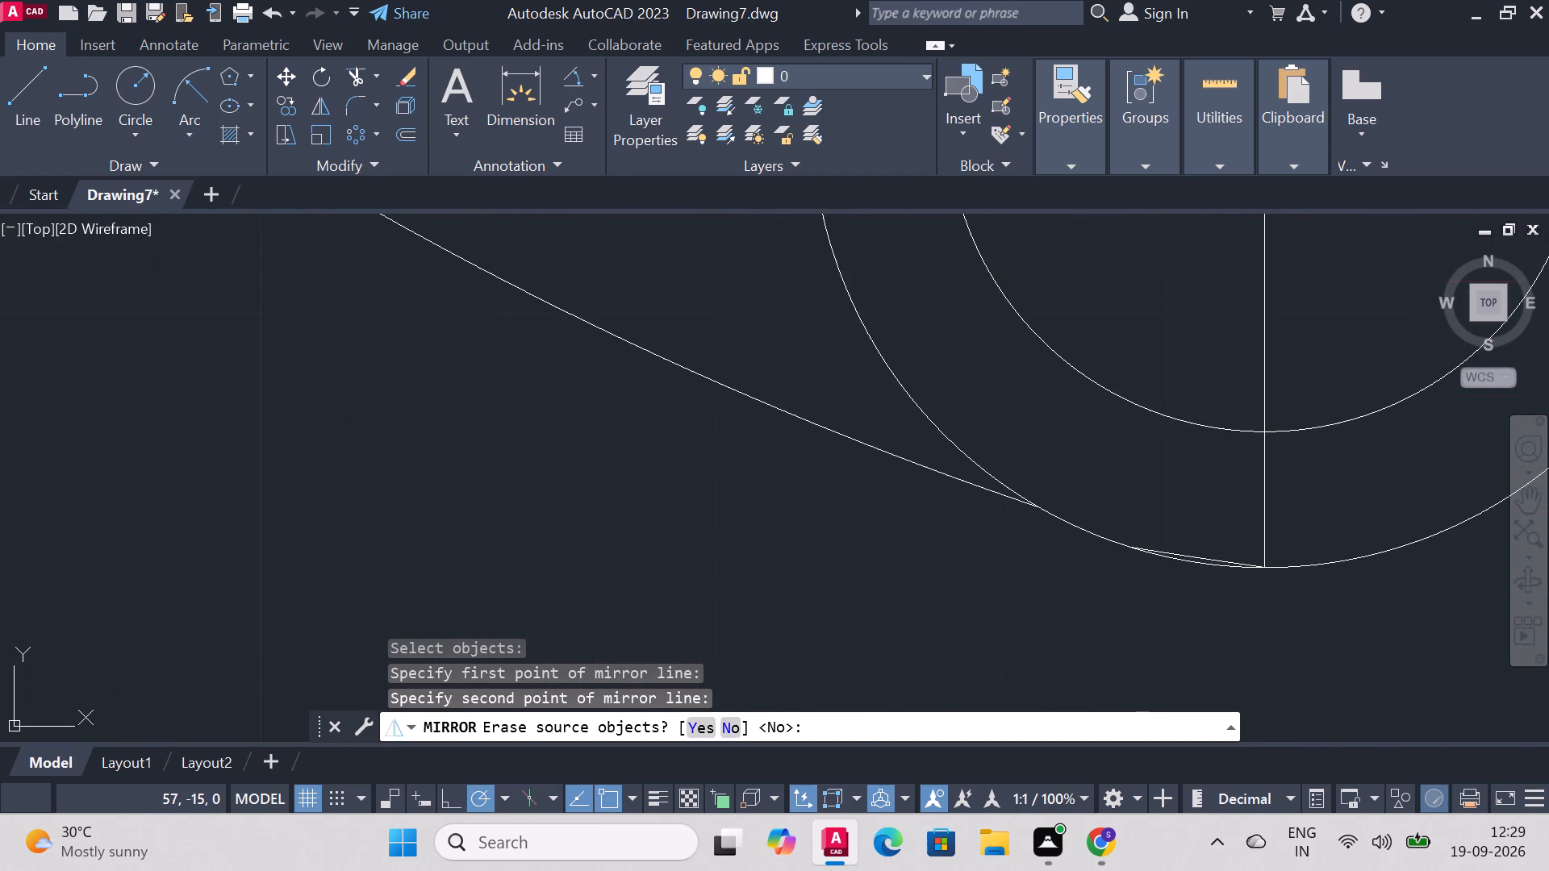
scroll(595, 557, up, 1)
scroll(596, 557, down, 3)
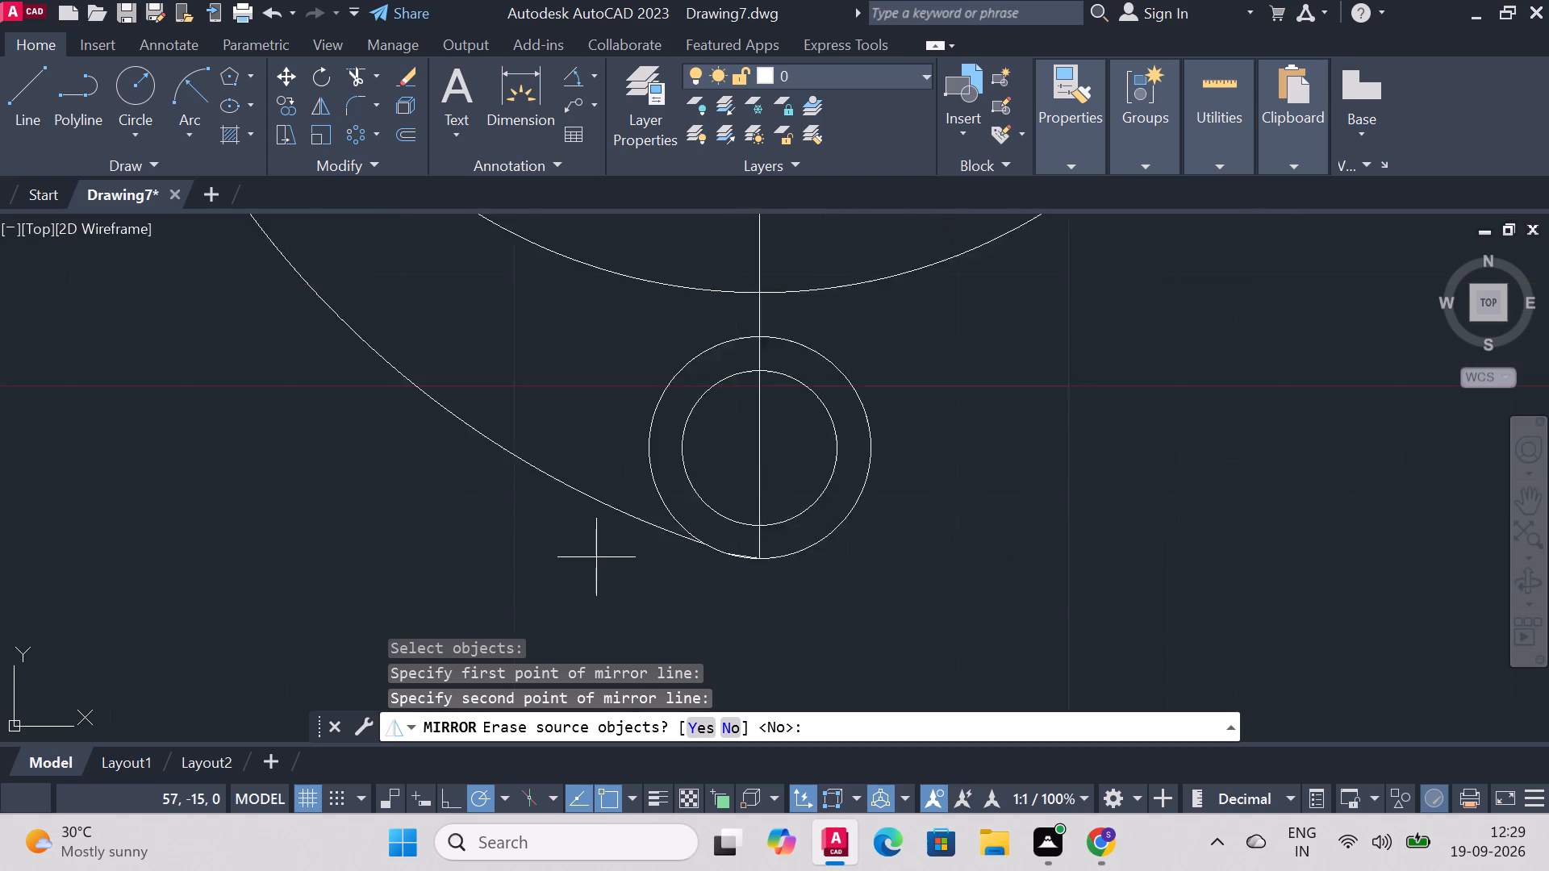
scroll(596, 557, down, 1)
scroll(781, 490, down, 4)
scroll(758, 318, up, 7)
scroll(766, 367, down, 3)
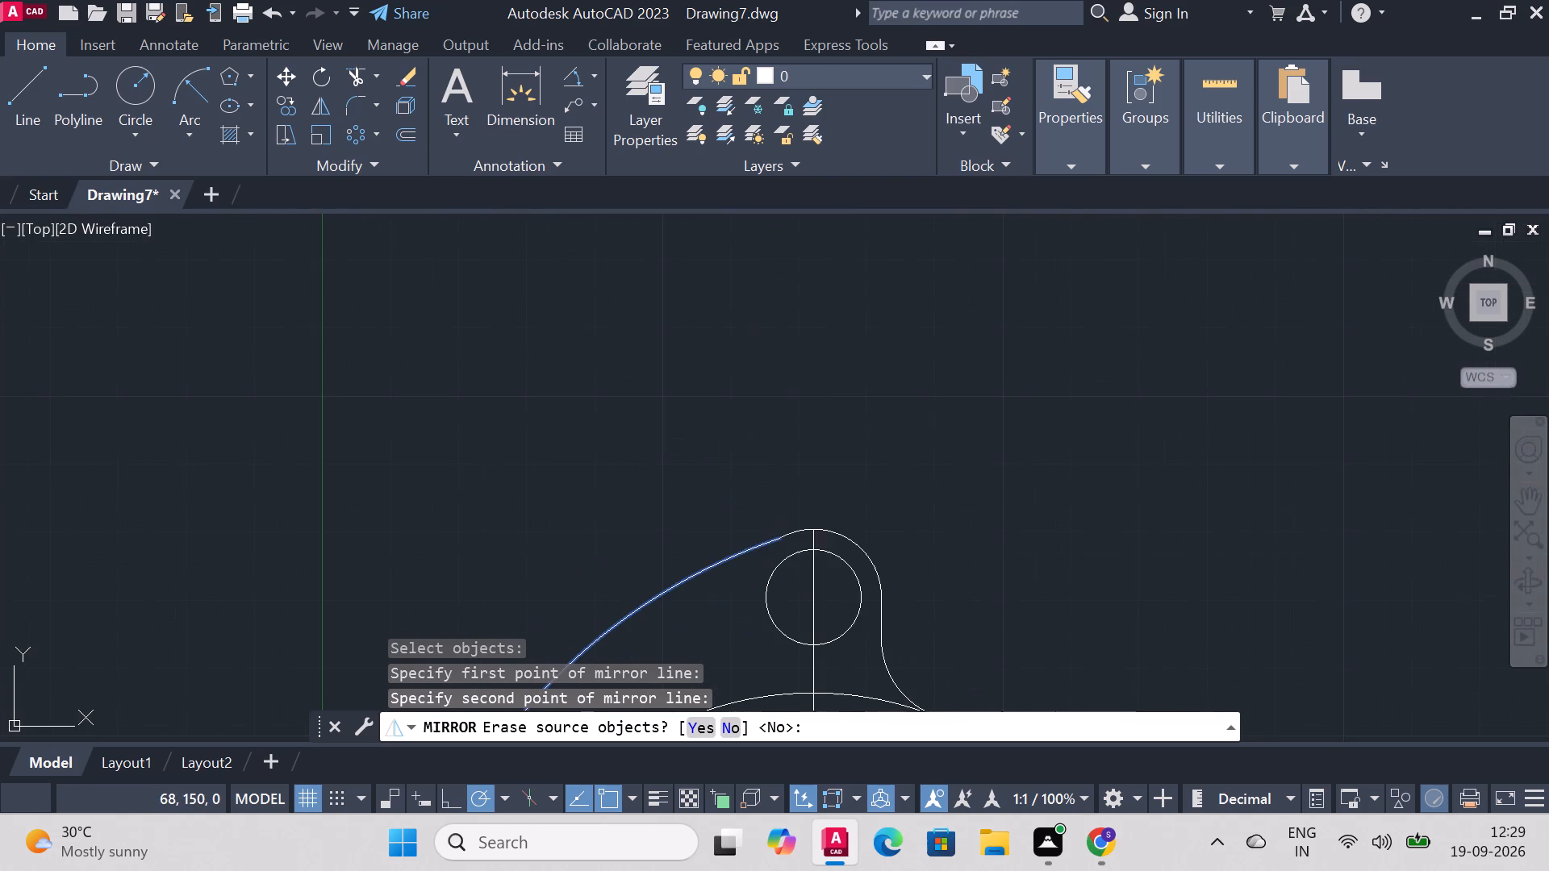
scroll(809, 561, up, 2)
scroll(810, 561, down, 7)
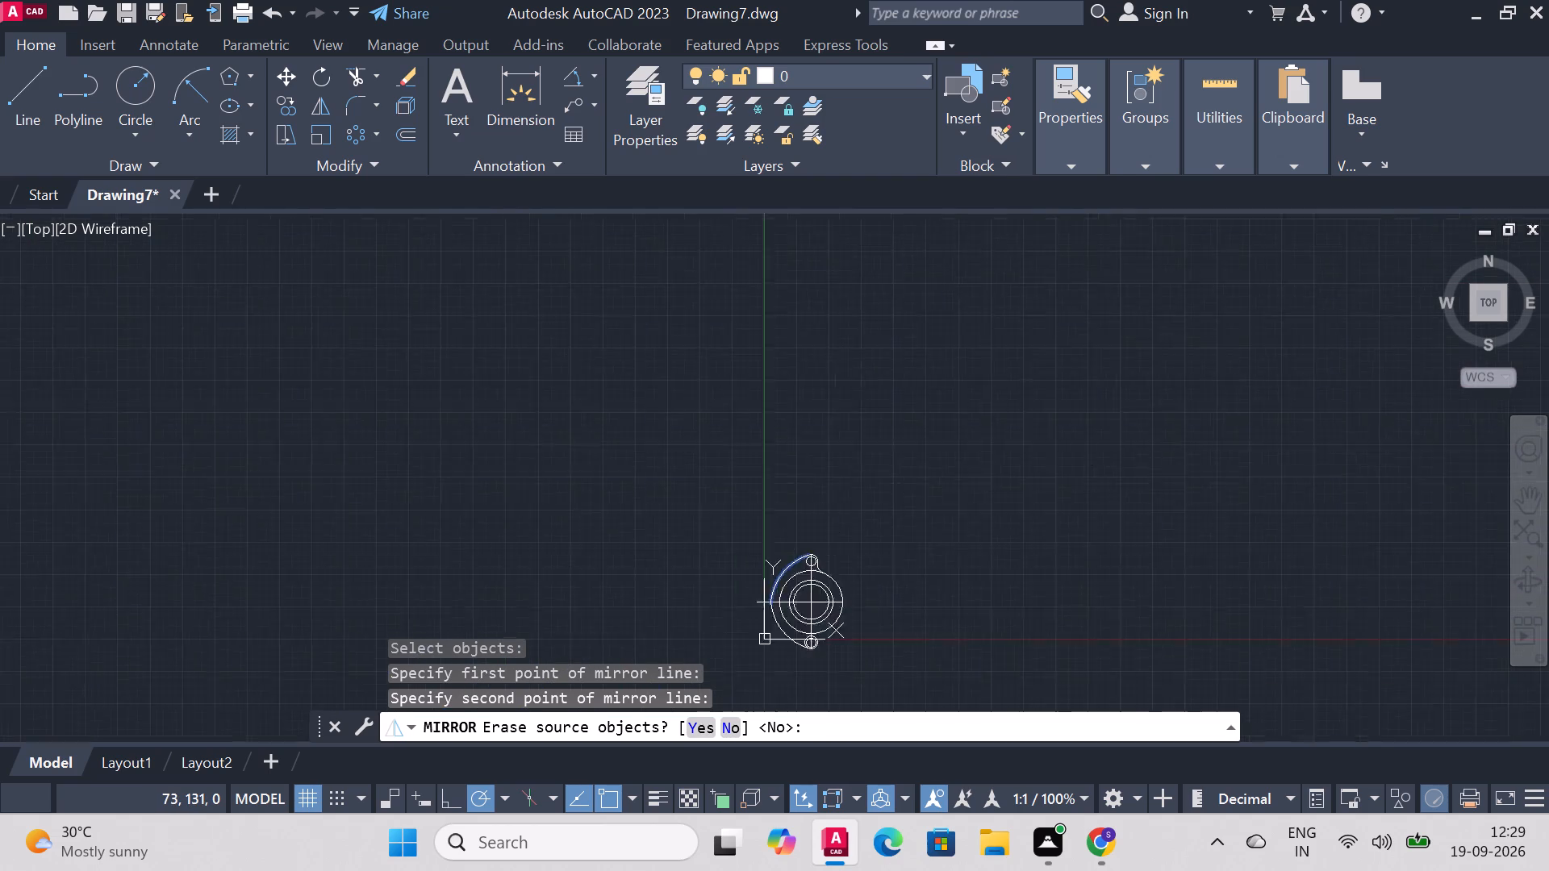
scroll(812, 555, down, 1)
scroll(806, 562, up, 5)
scroll(782, 619, down, 5)
scroll(779, 656, up, 5)
scroll(641, 522, up, 2)
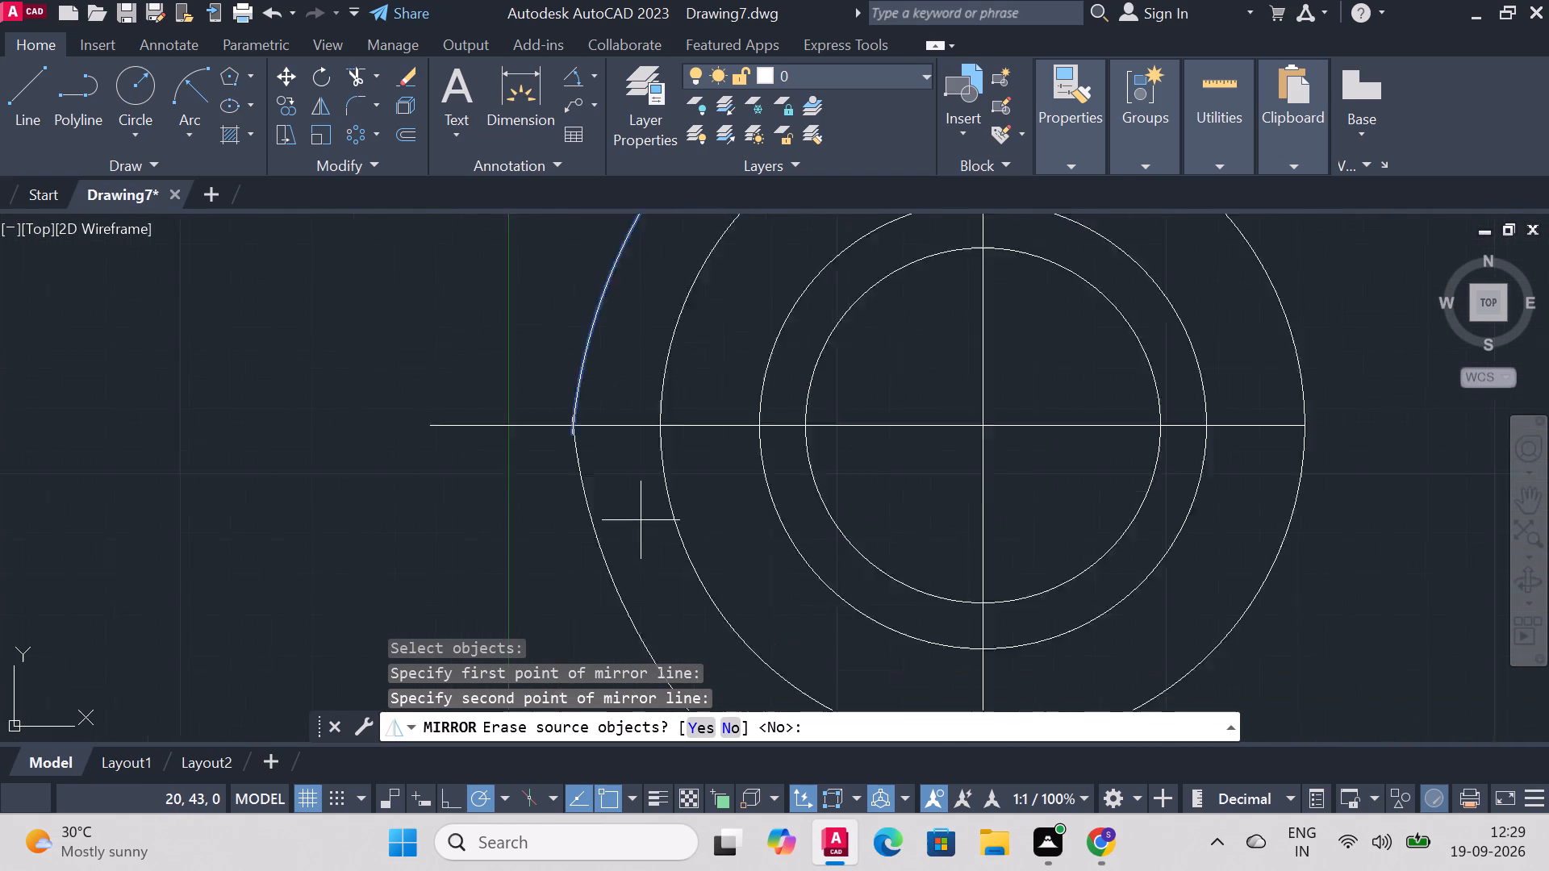
scroll(641, 520, up, 2)
scroll(641, 520, down, 2)
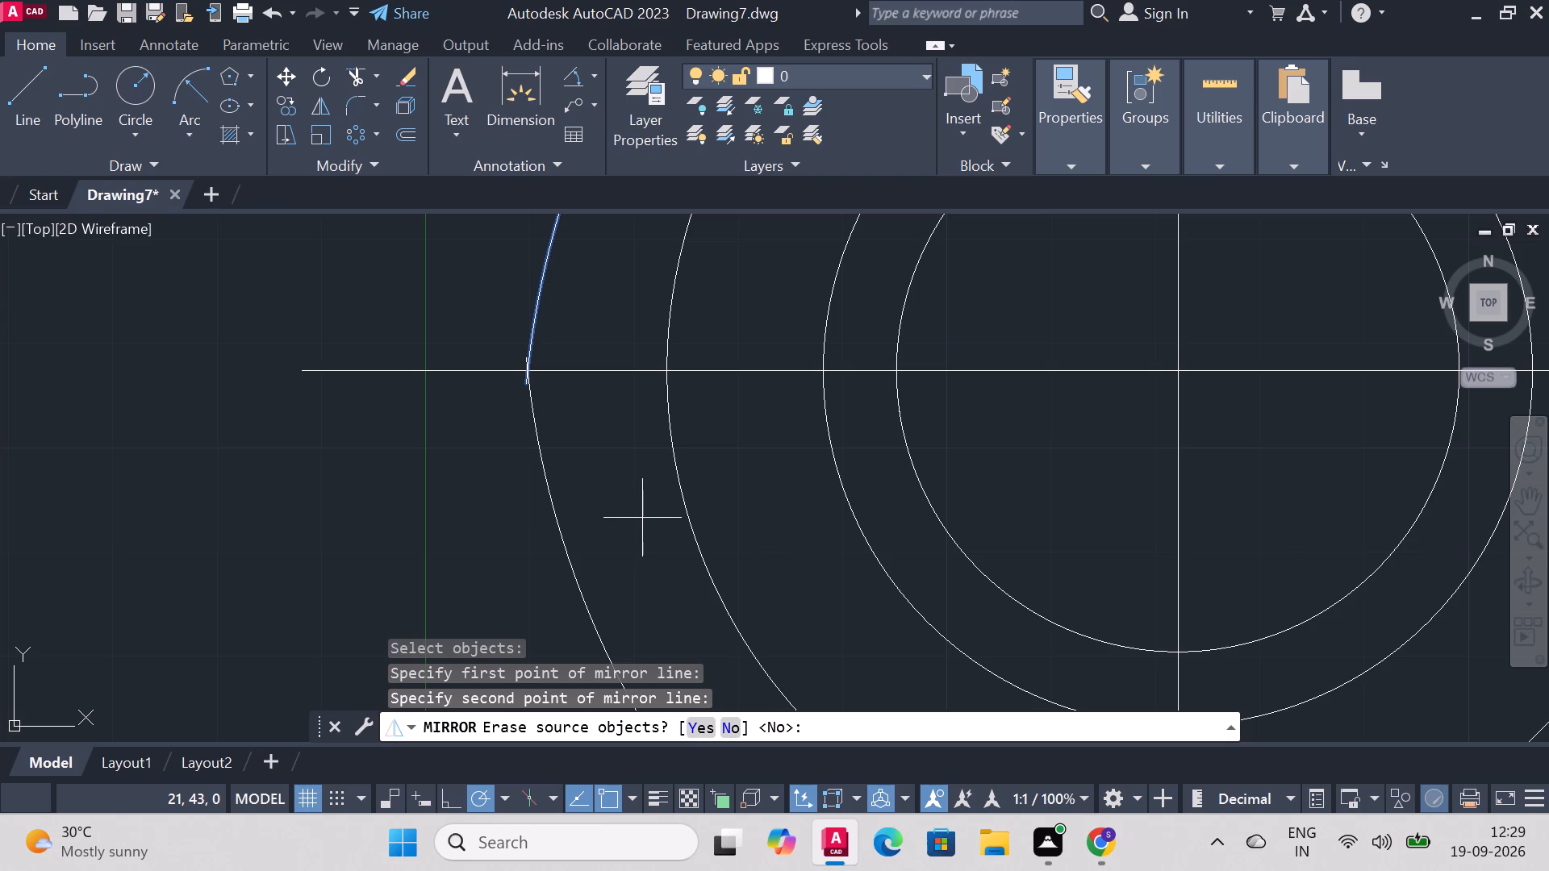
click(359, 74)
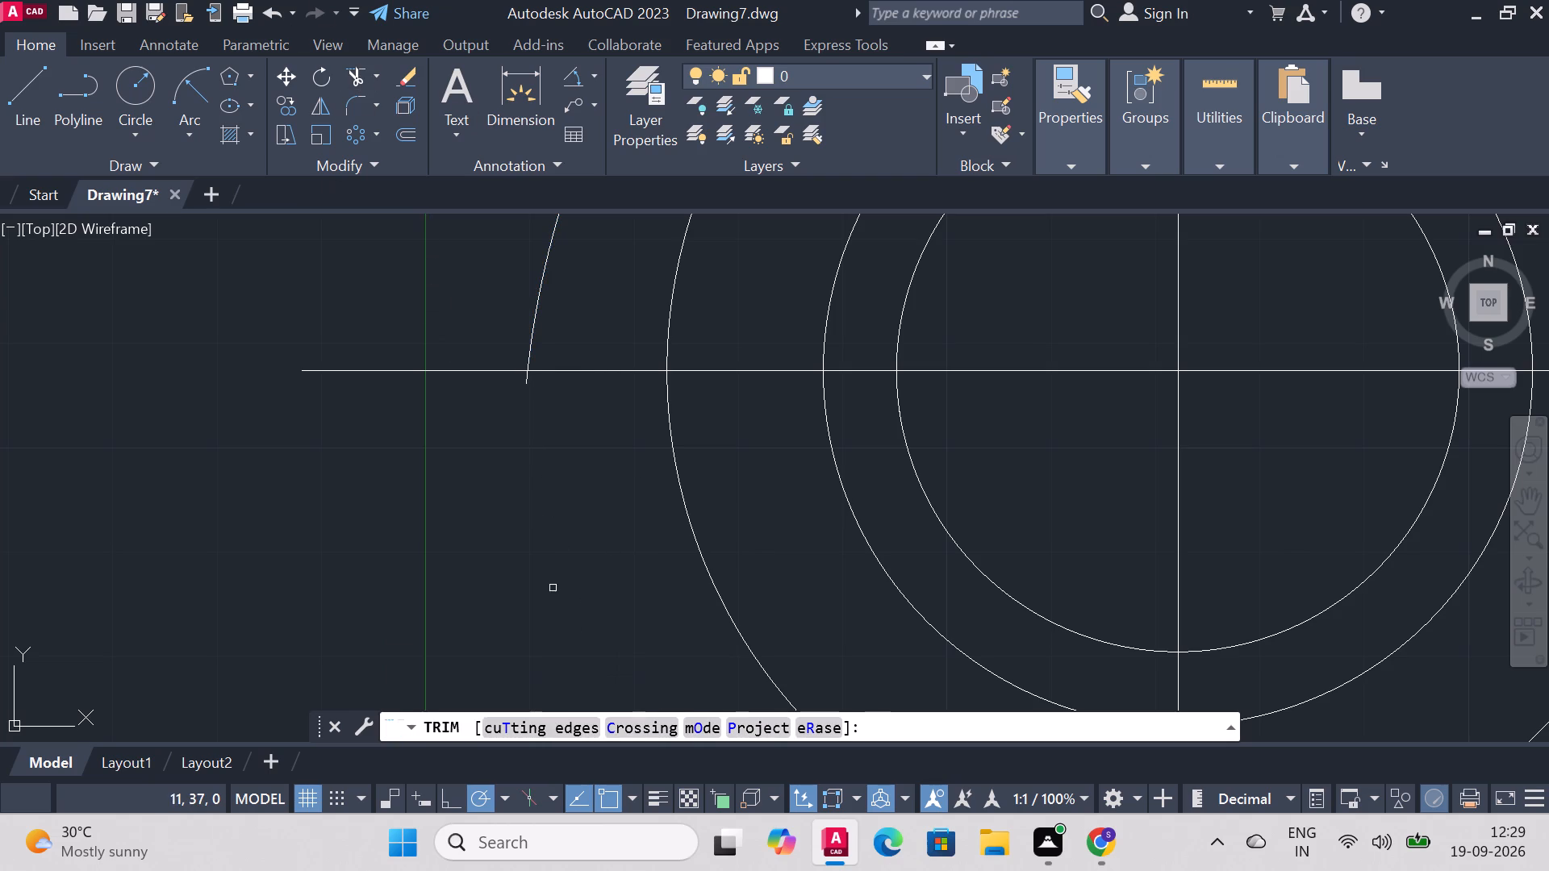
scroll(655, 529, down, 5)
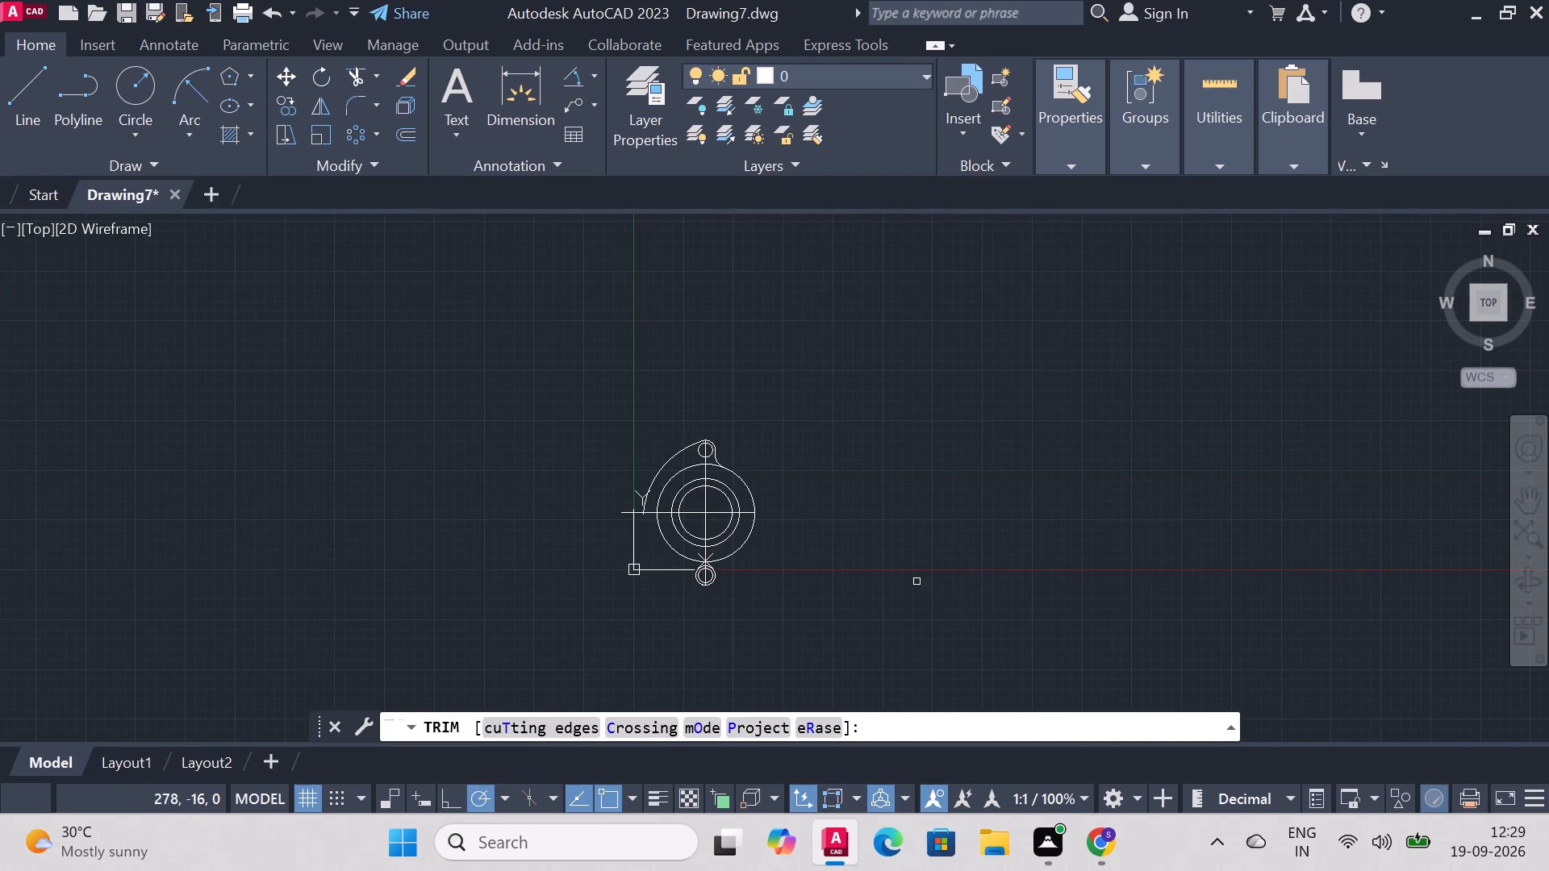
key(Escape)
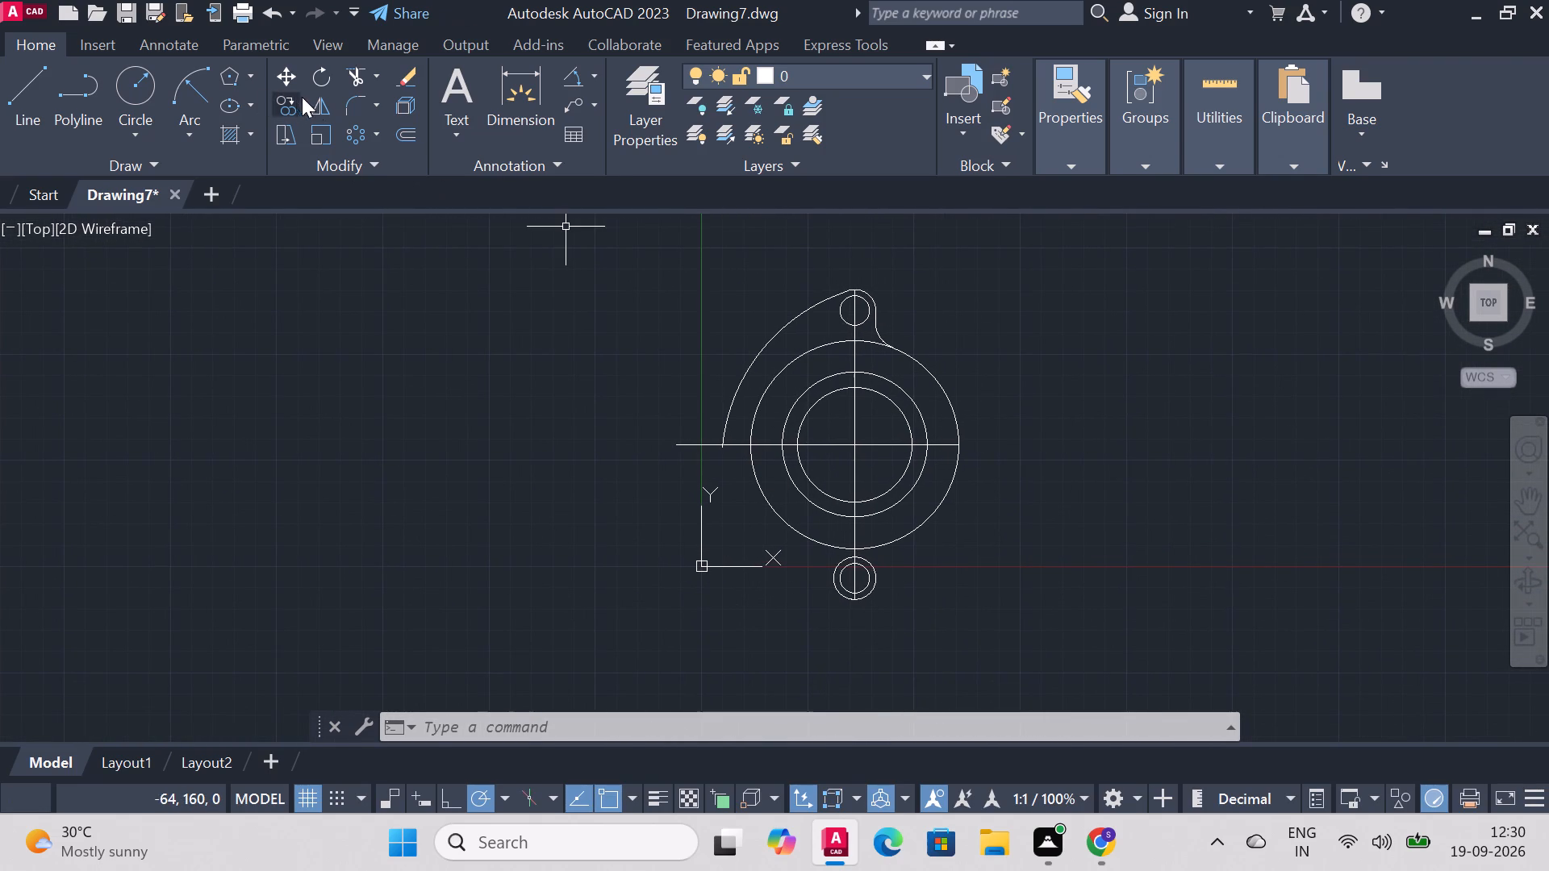
Mirror the 85 mm radius arc about the horizontal centreline through the concentric circles' centre, keeping the source arc.
click(326, 101)
scroll(804, 324, up, 1)
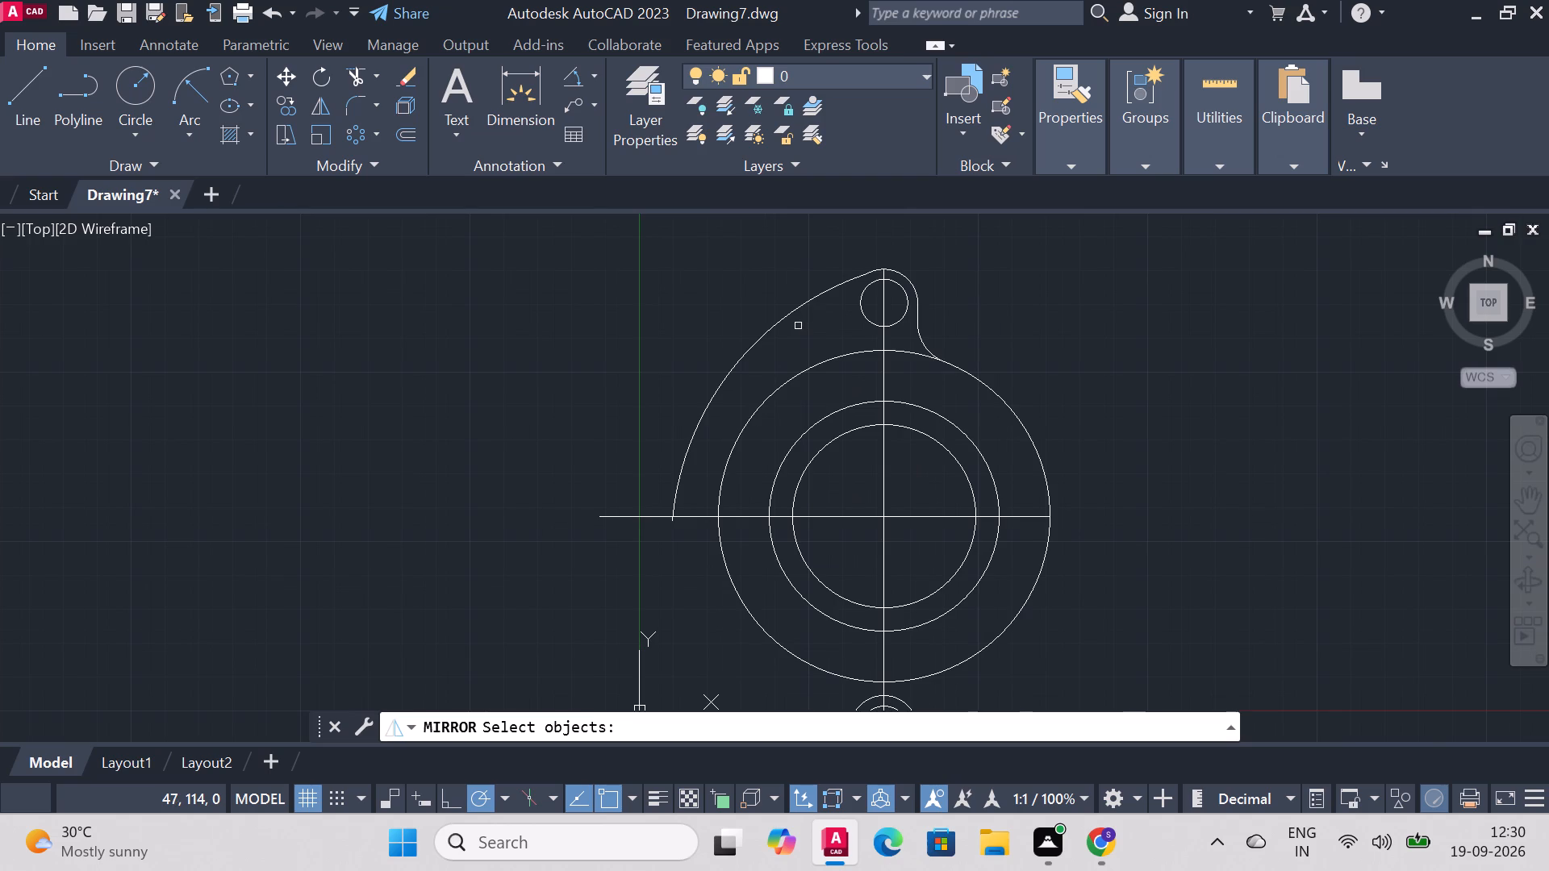
click(779, 319)
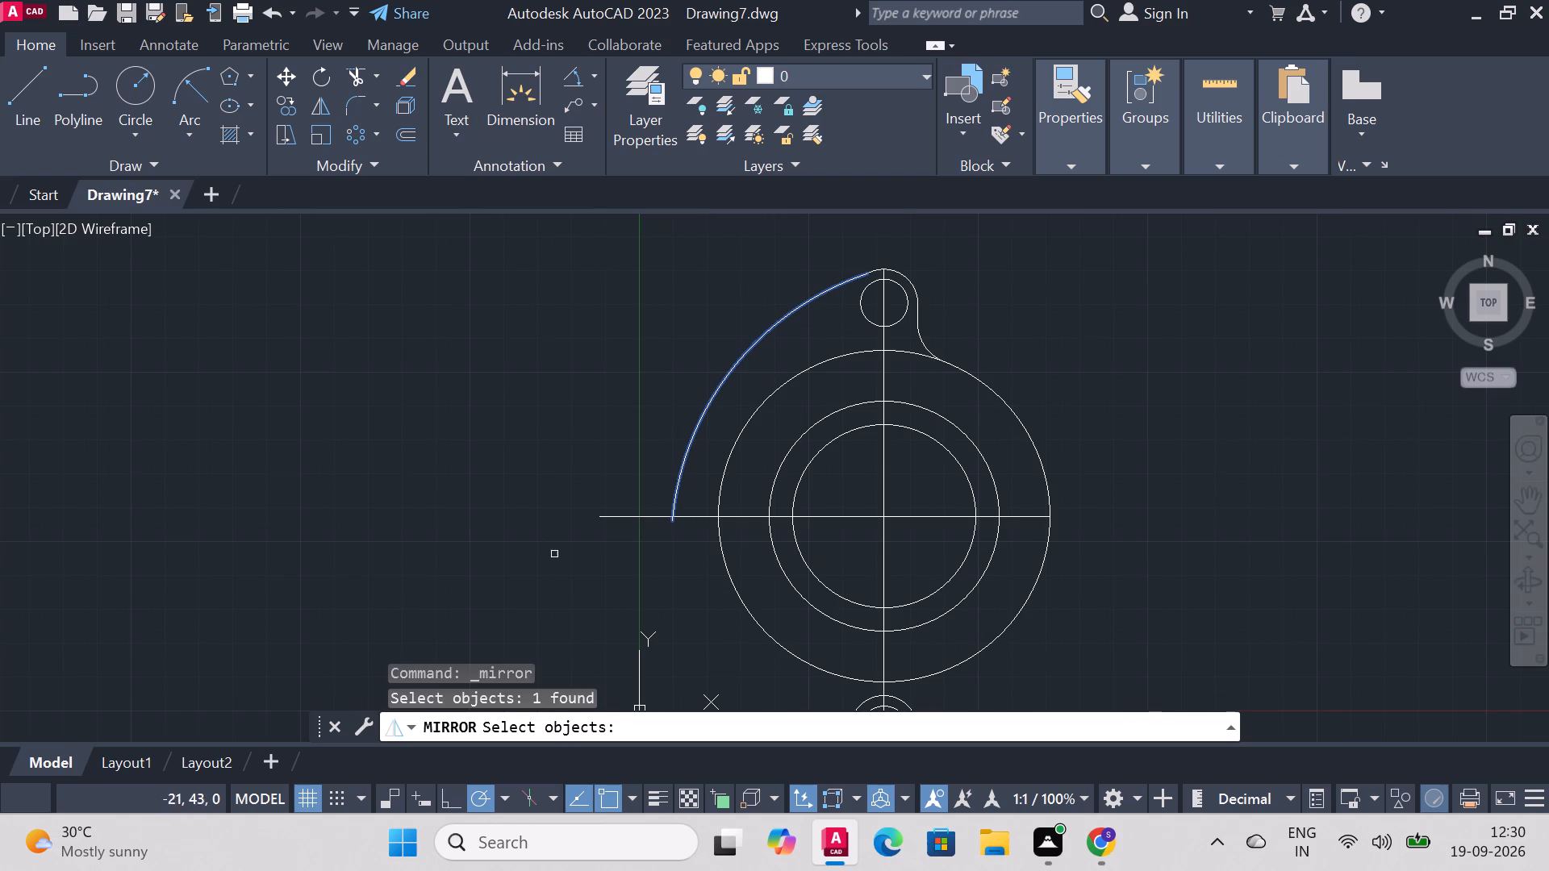
right_click(382, 415)
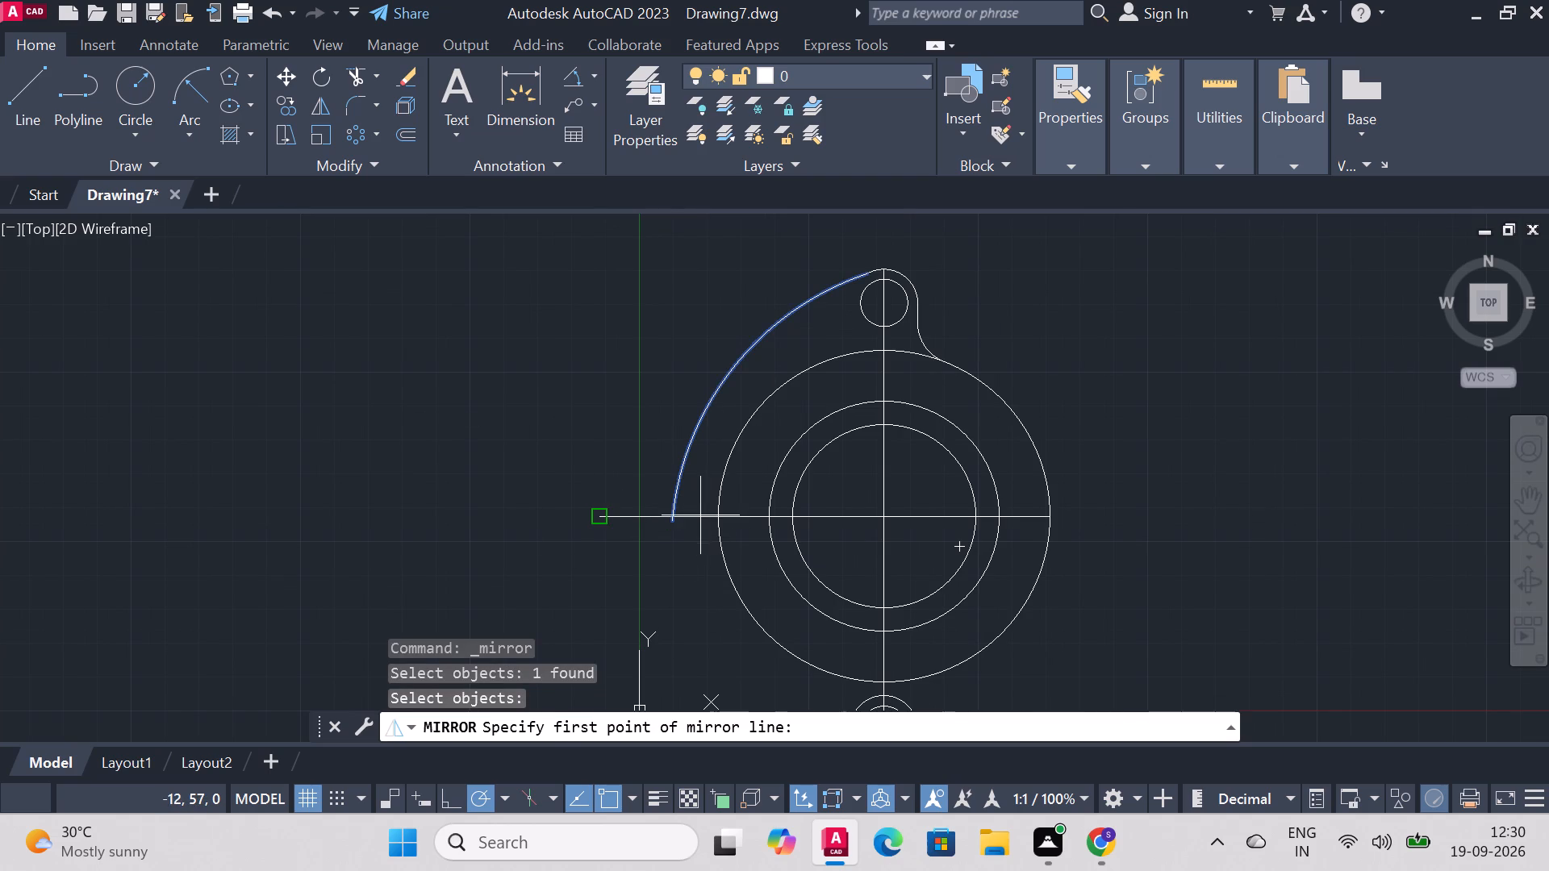
click(887, 513)
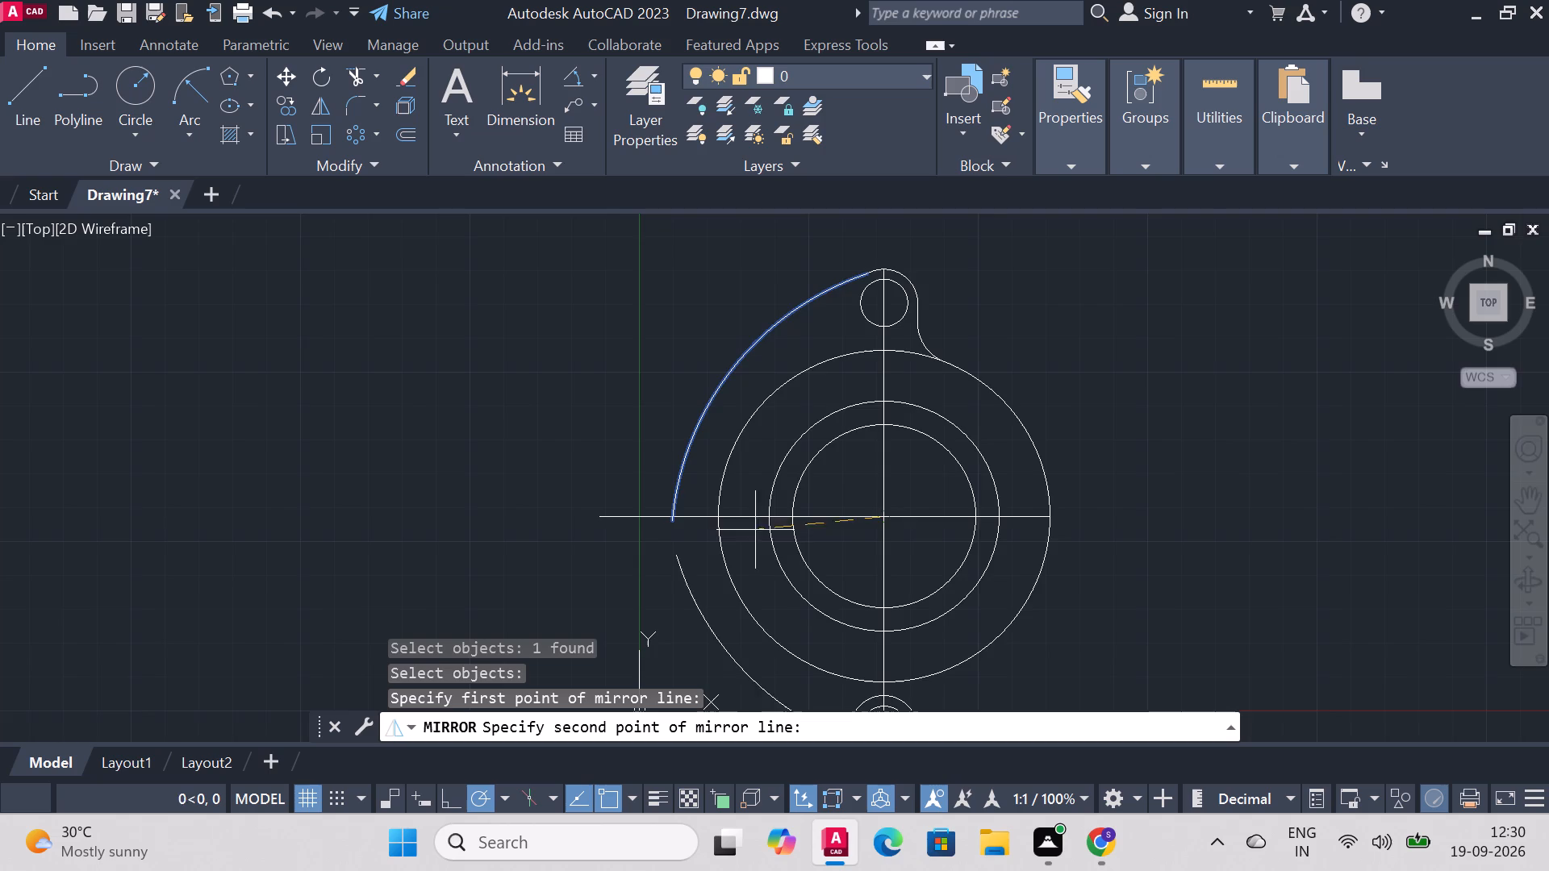
scroll(754, 523, down, 2)
scroll(749, 548, up, 1)
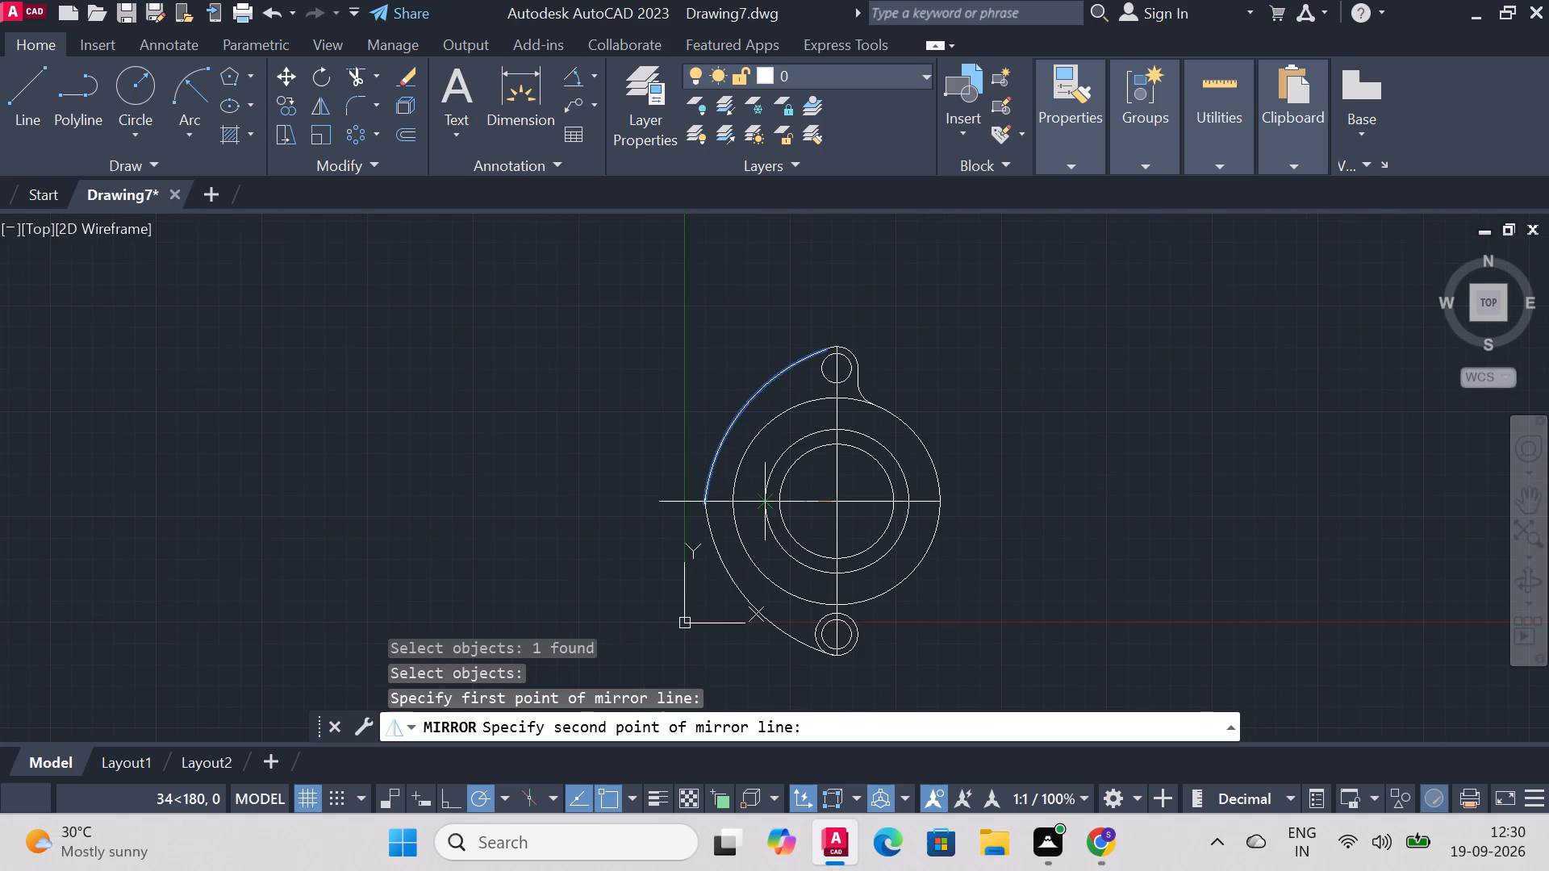
scroll(774, 495, up, 1)
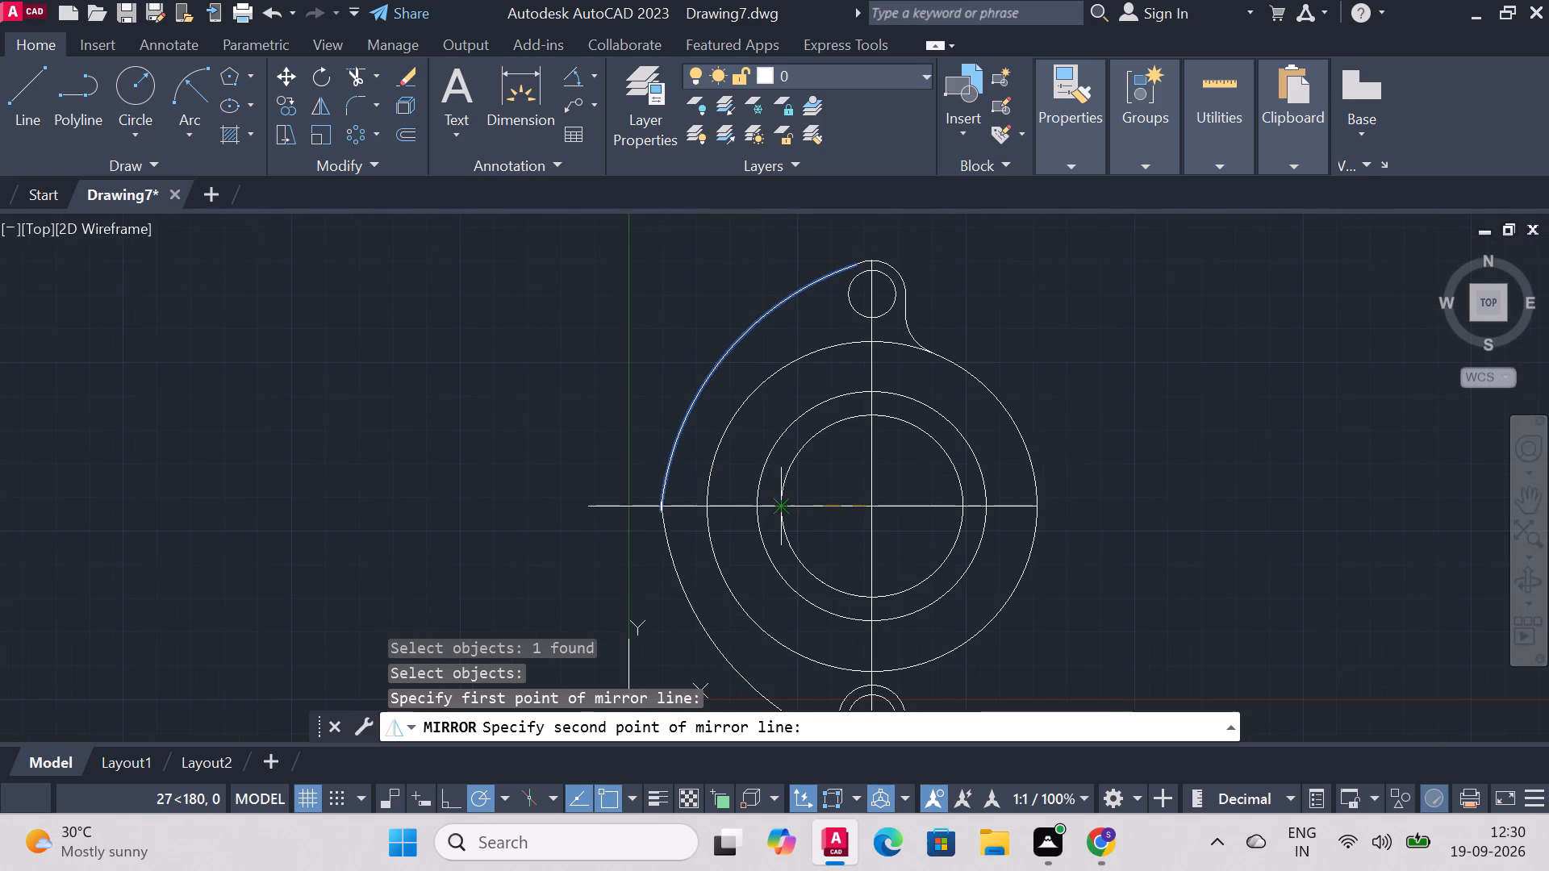
scroll(784, 502, down, 2)
scroll(770, 543, up, 1)
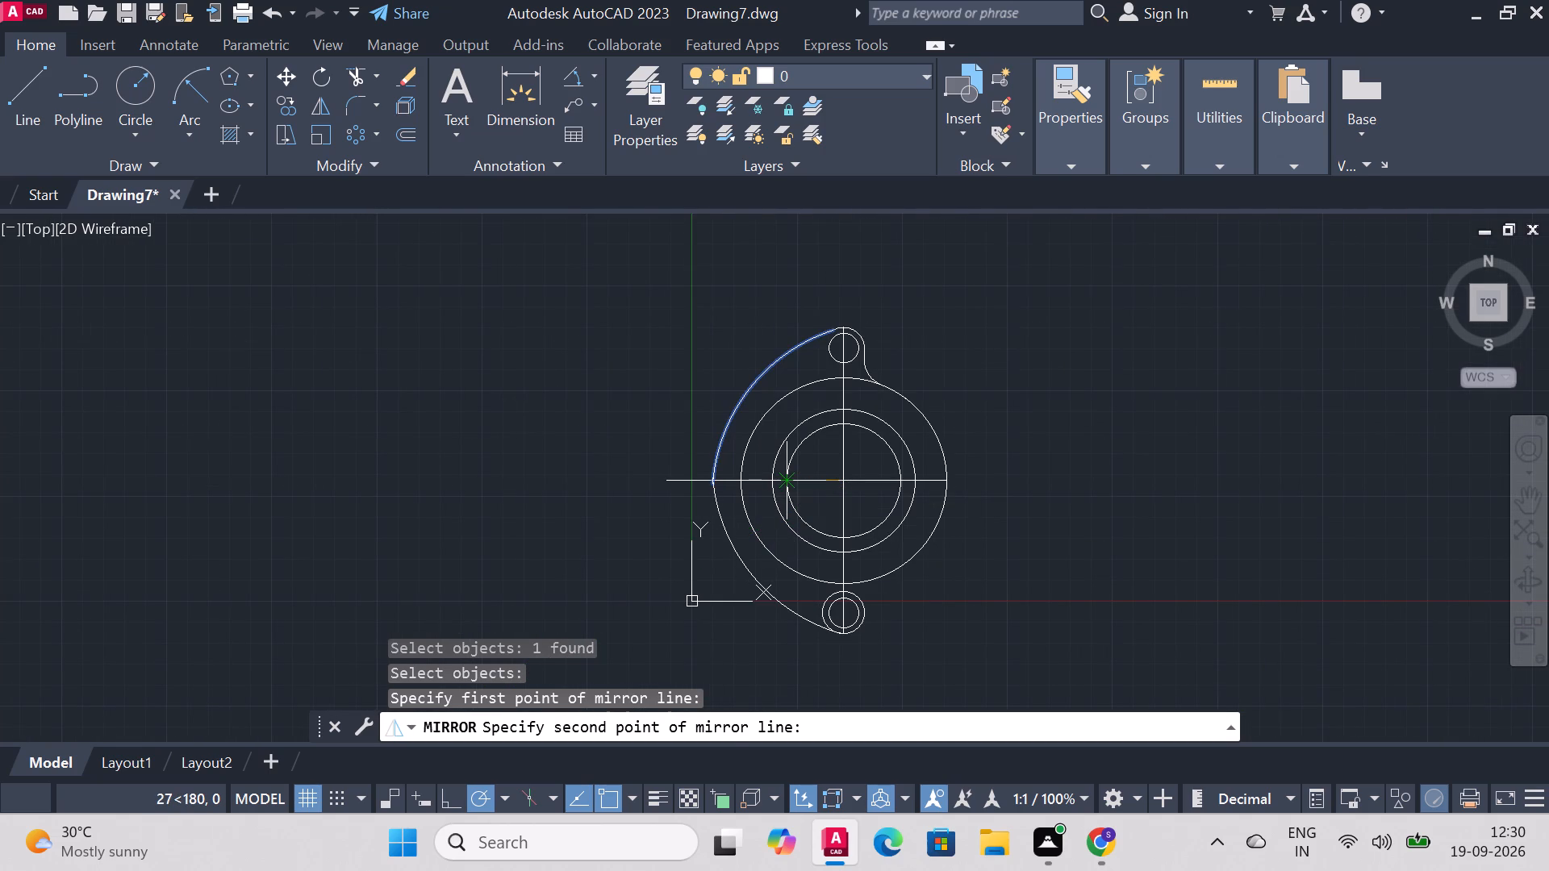
click(786, 477)
right_click(1129, 459)
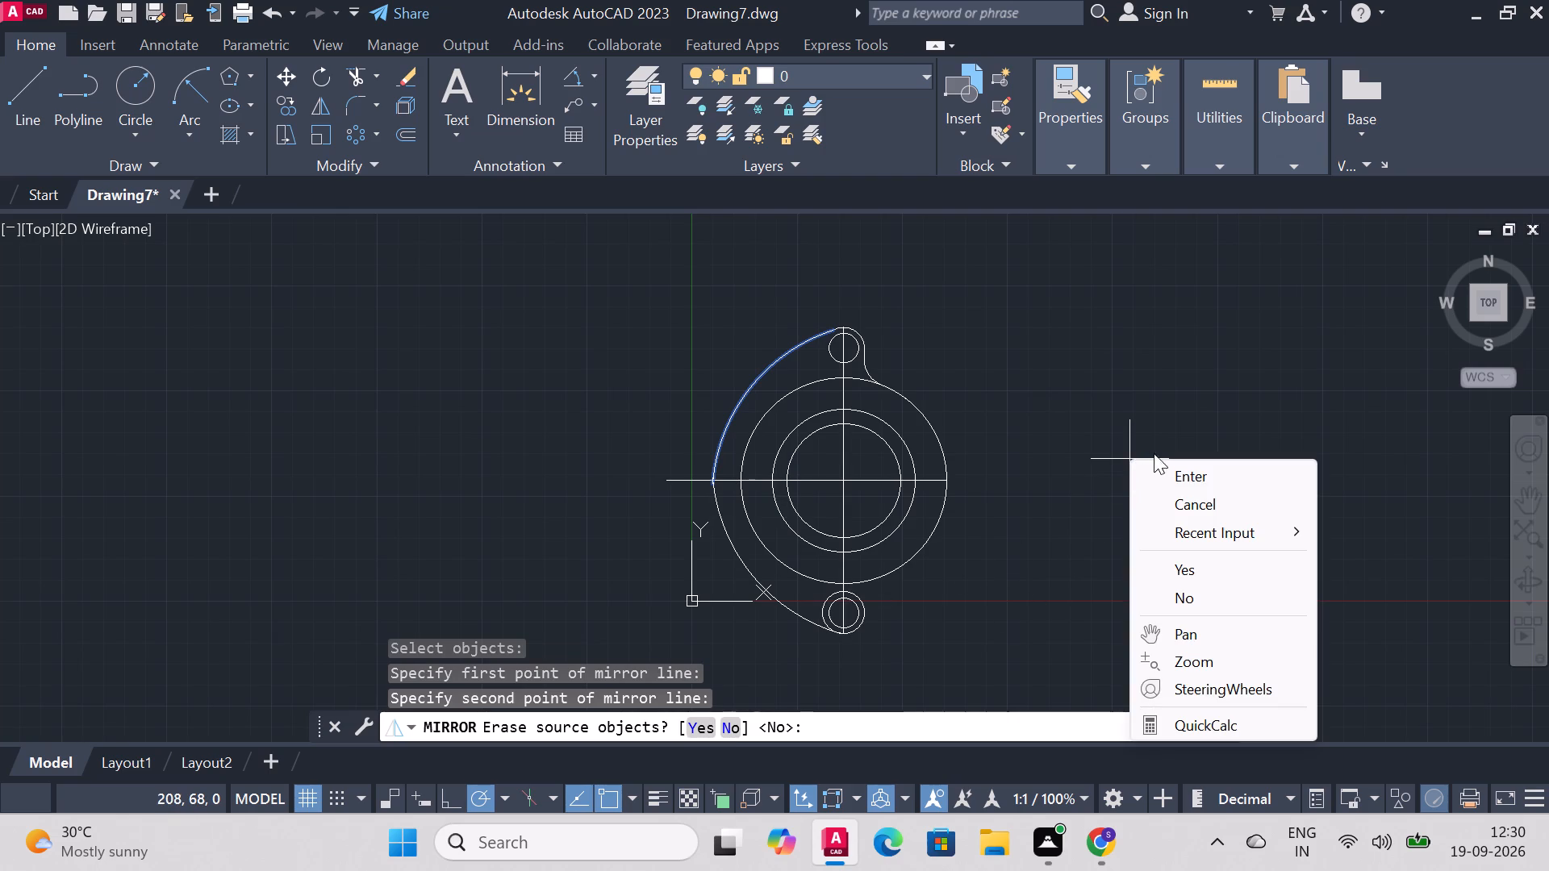
click(1164, 464)
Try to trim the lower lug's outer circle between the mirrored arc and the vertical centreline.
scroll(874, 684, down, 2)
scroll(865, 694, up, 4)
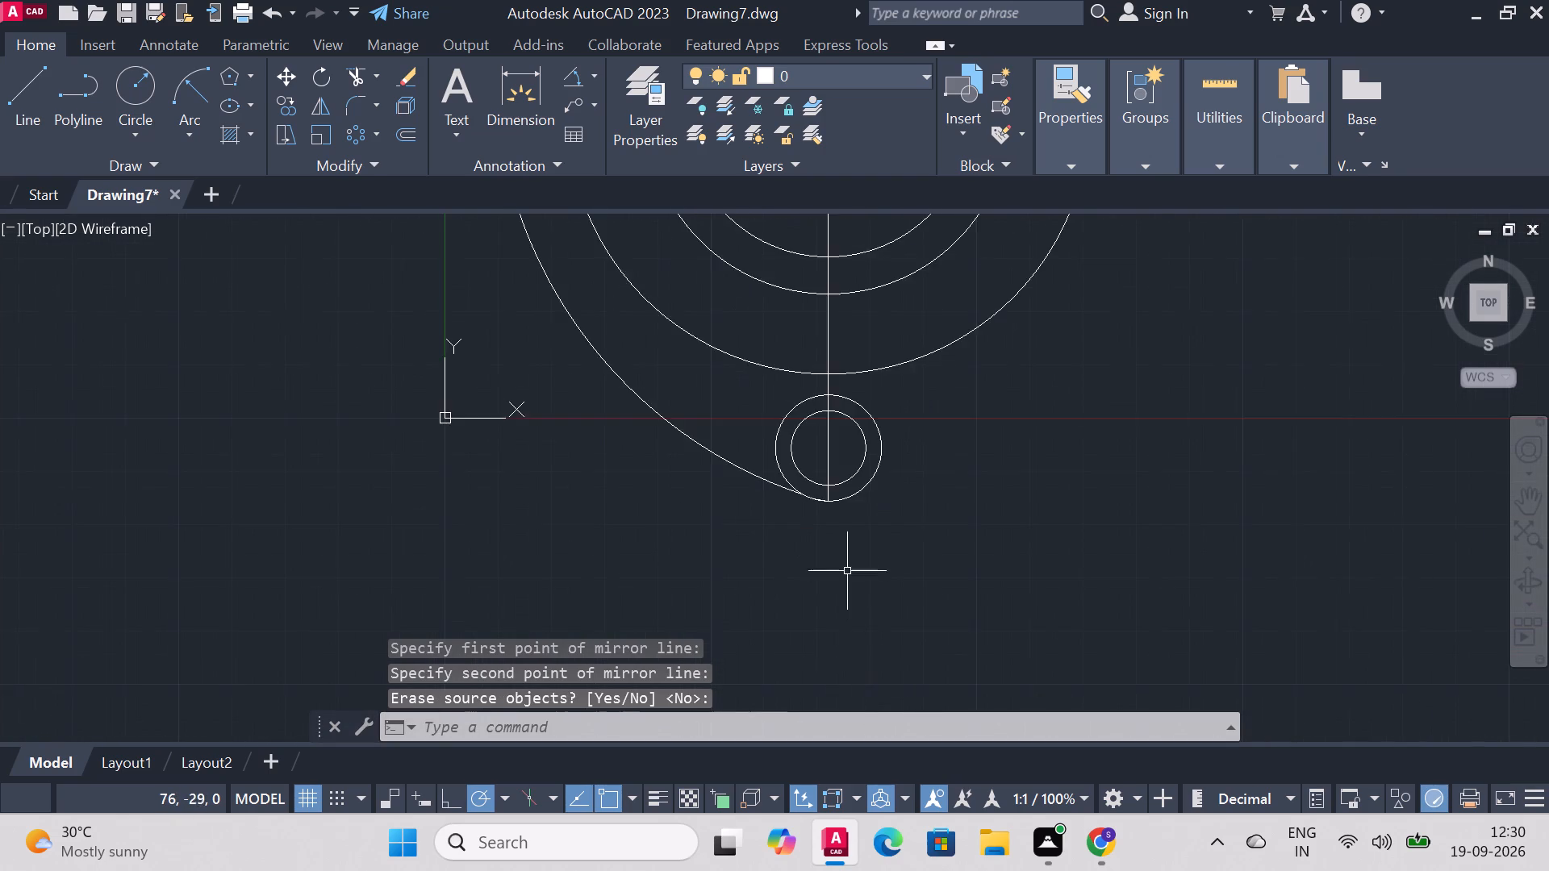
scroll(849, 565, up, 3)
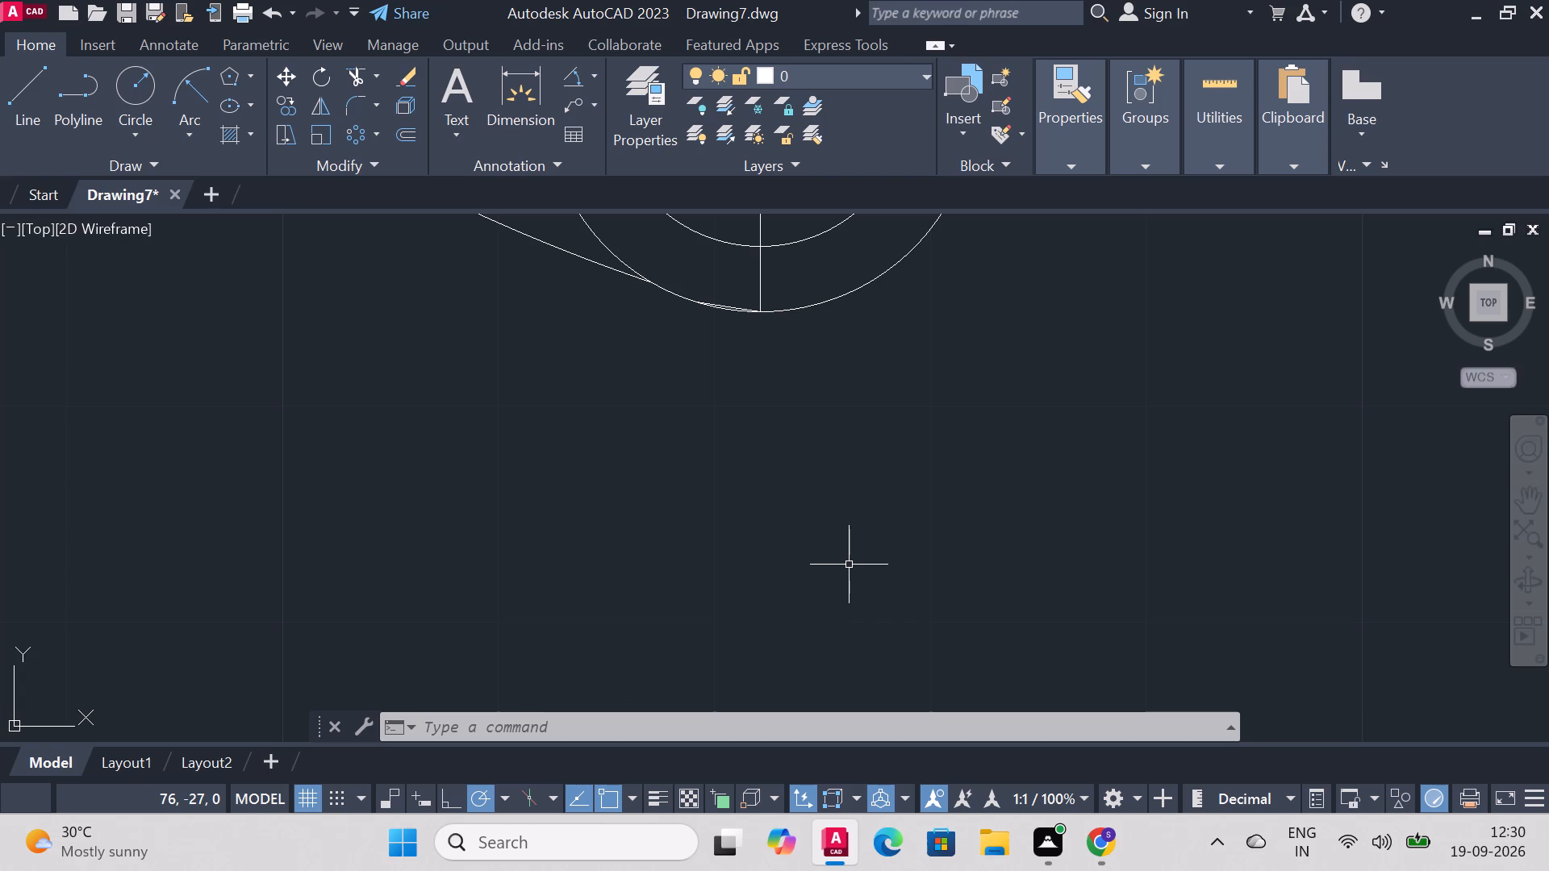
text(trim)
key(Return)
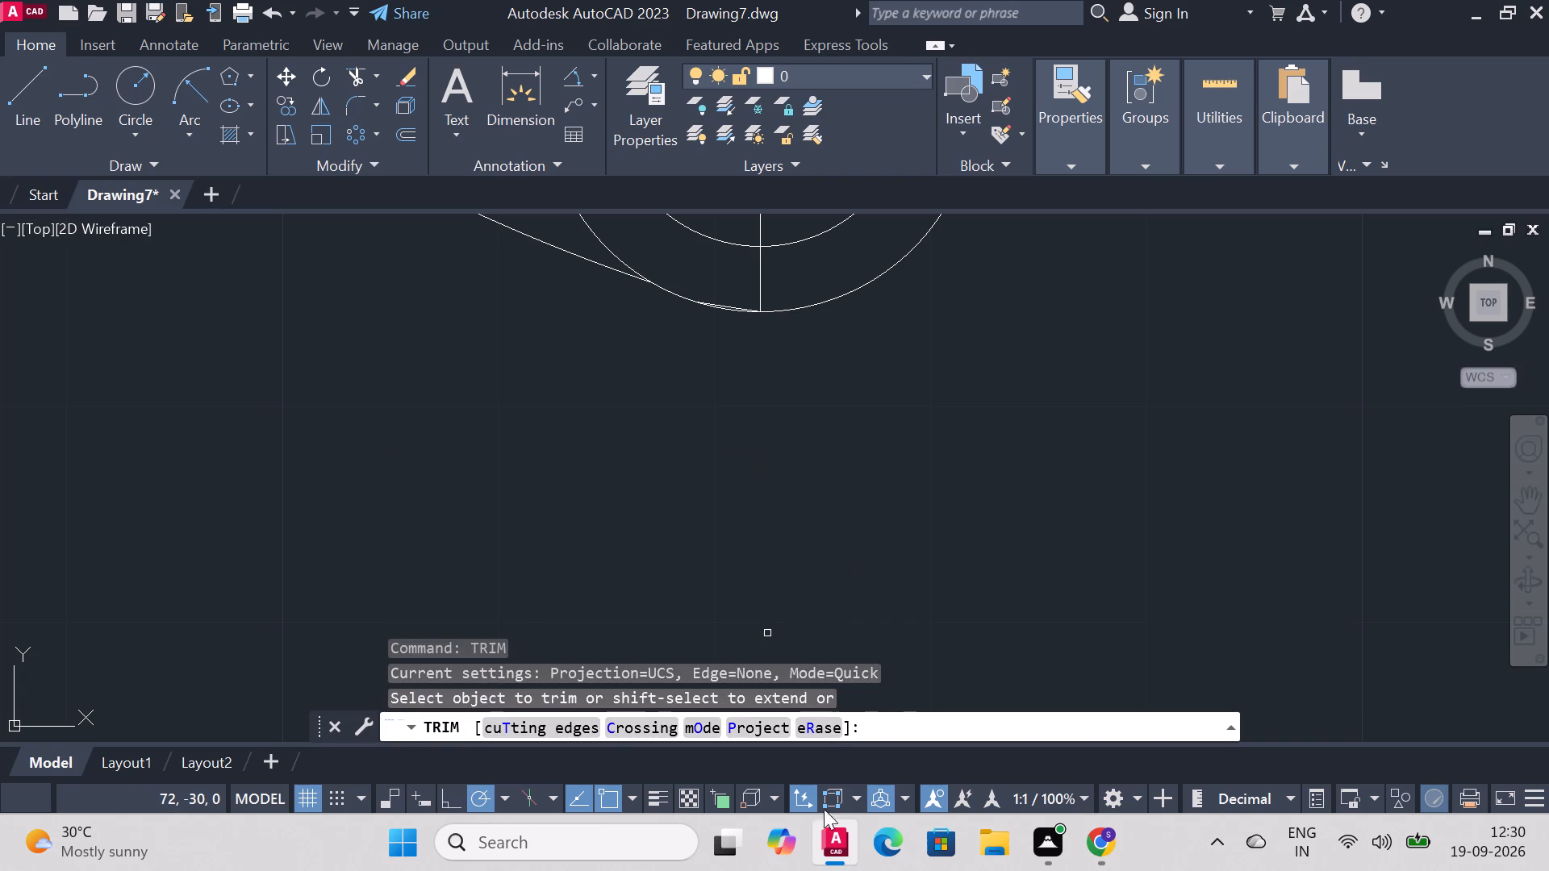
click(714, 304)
Trim the short overlapping ends of both 85 mm radius arcs where they cross at the horizontal centreline.
scroll(653, 226, down, 9)
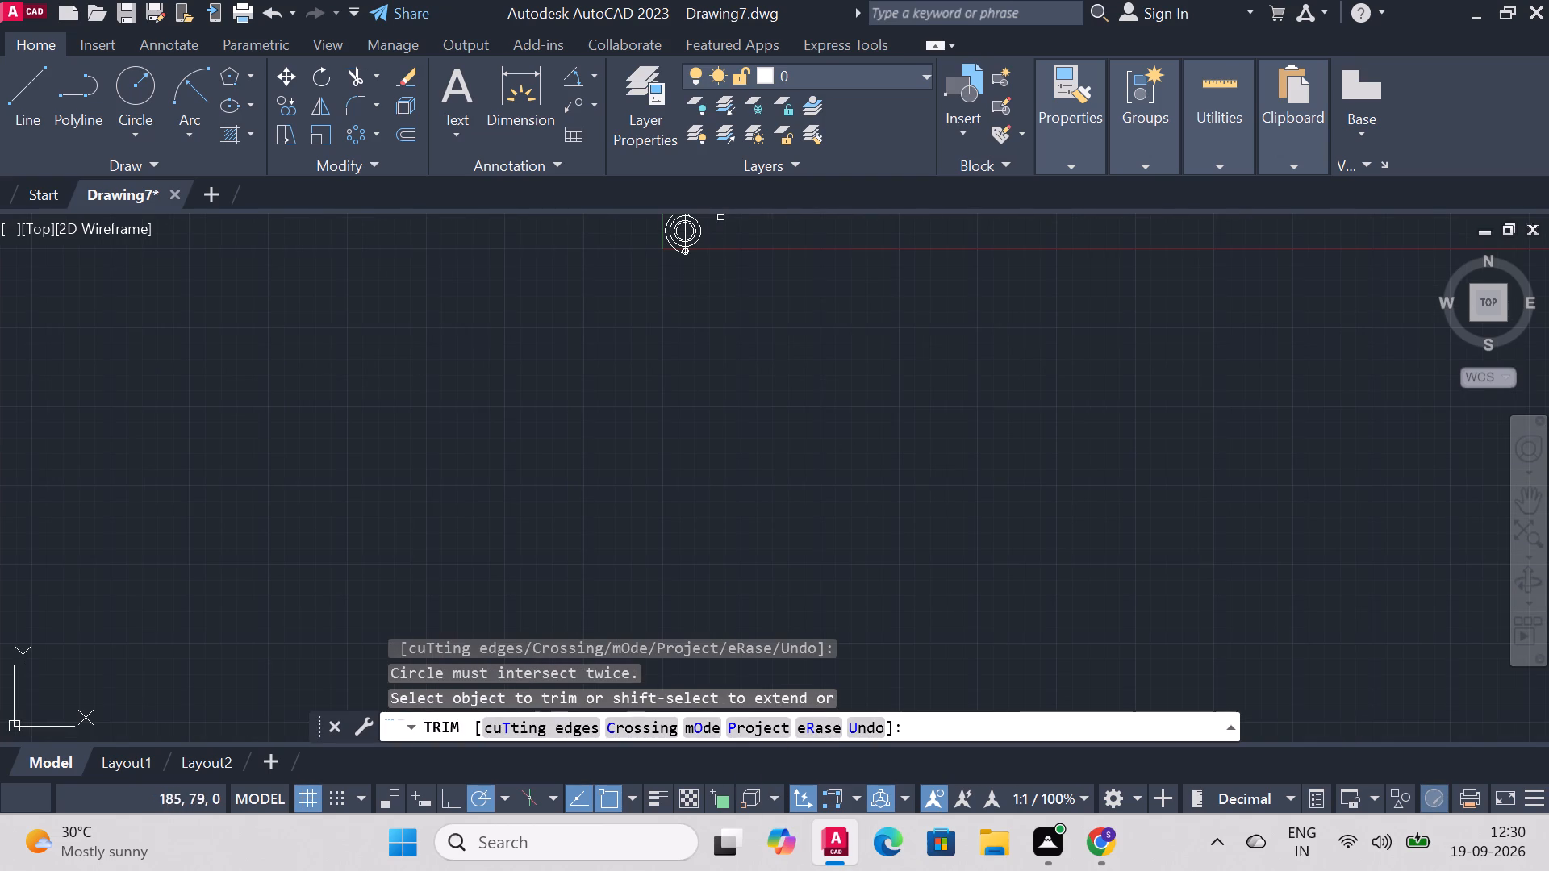
scroll(709, 272, down, 3)
scroll(716, 223, up, 4)
scroll(540, 394, up, 3)
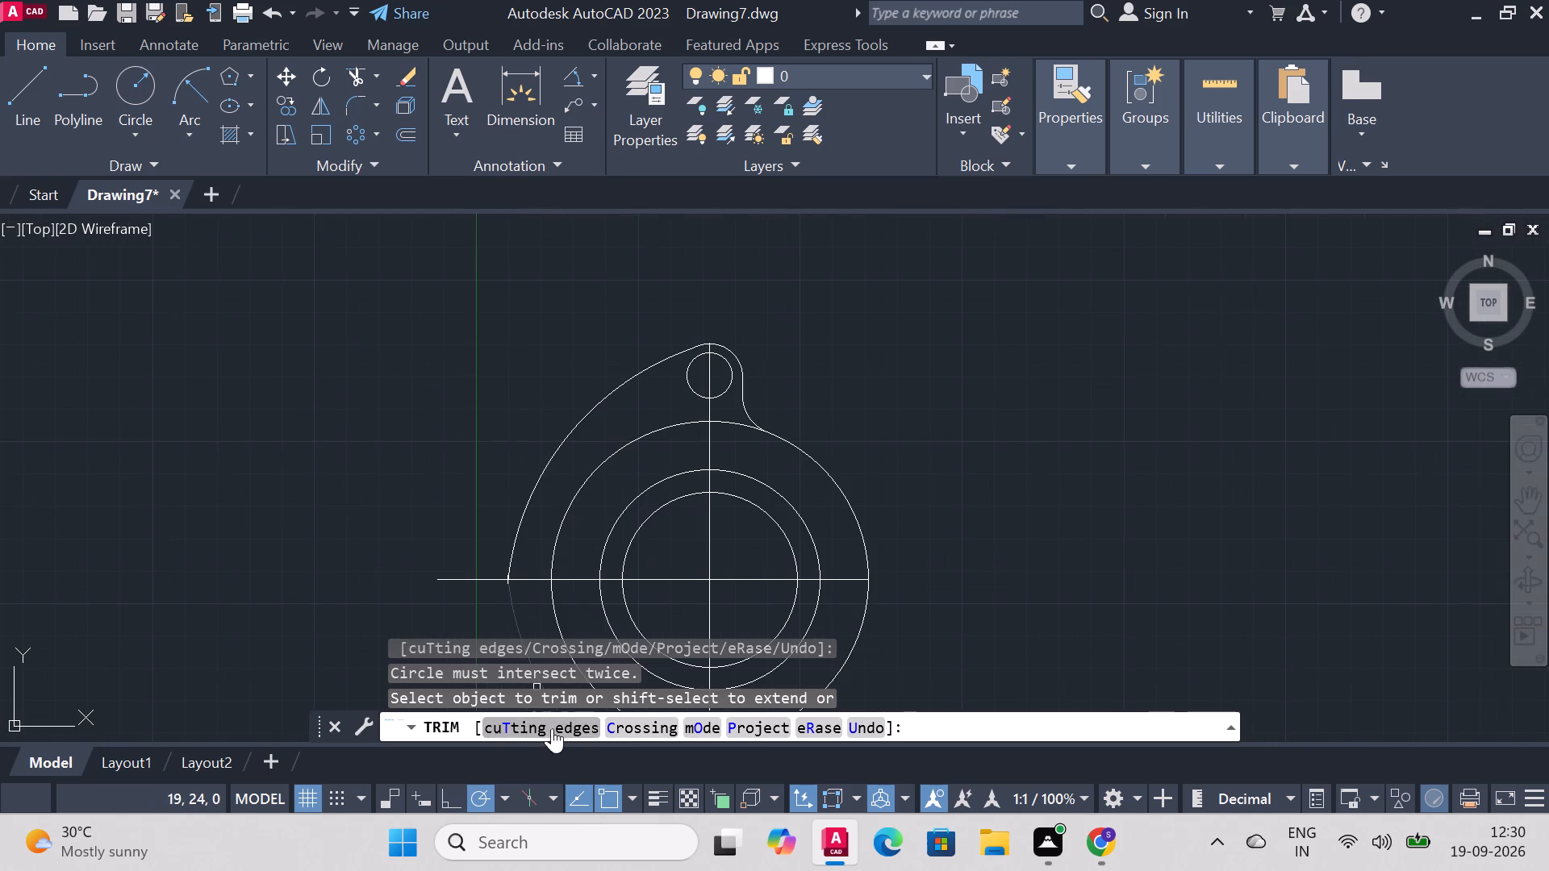
scroll(388, 574, down, 4)
scroll(305, 615, up, 5)
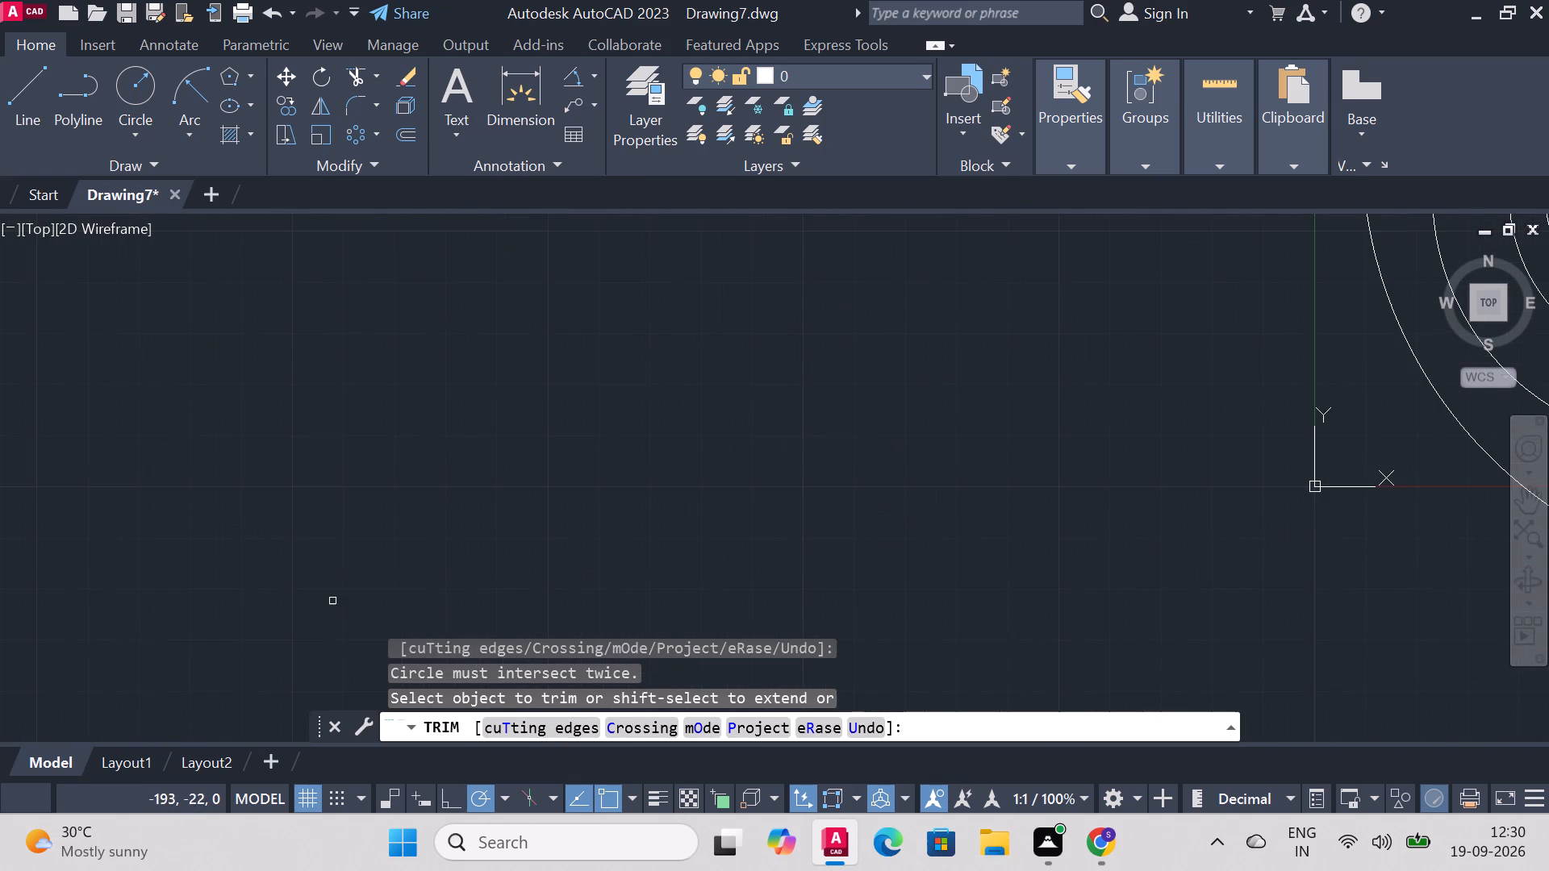
scroll(1539, 381, down, 4)
scroll(1360, 408, down, 4)
scroll(1405, 383, up, 4)
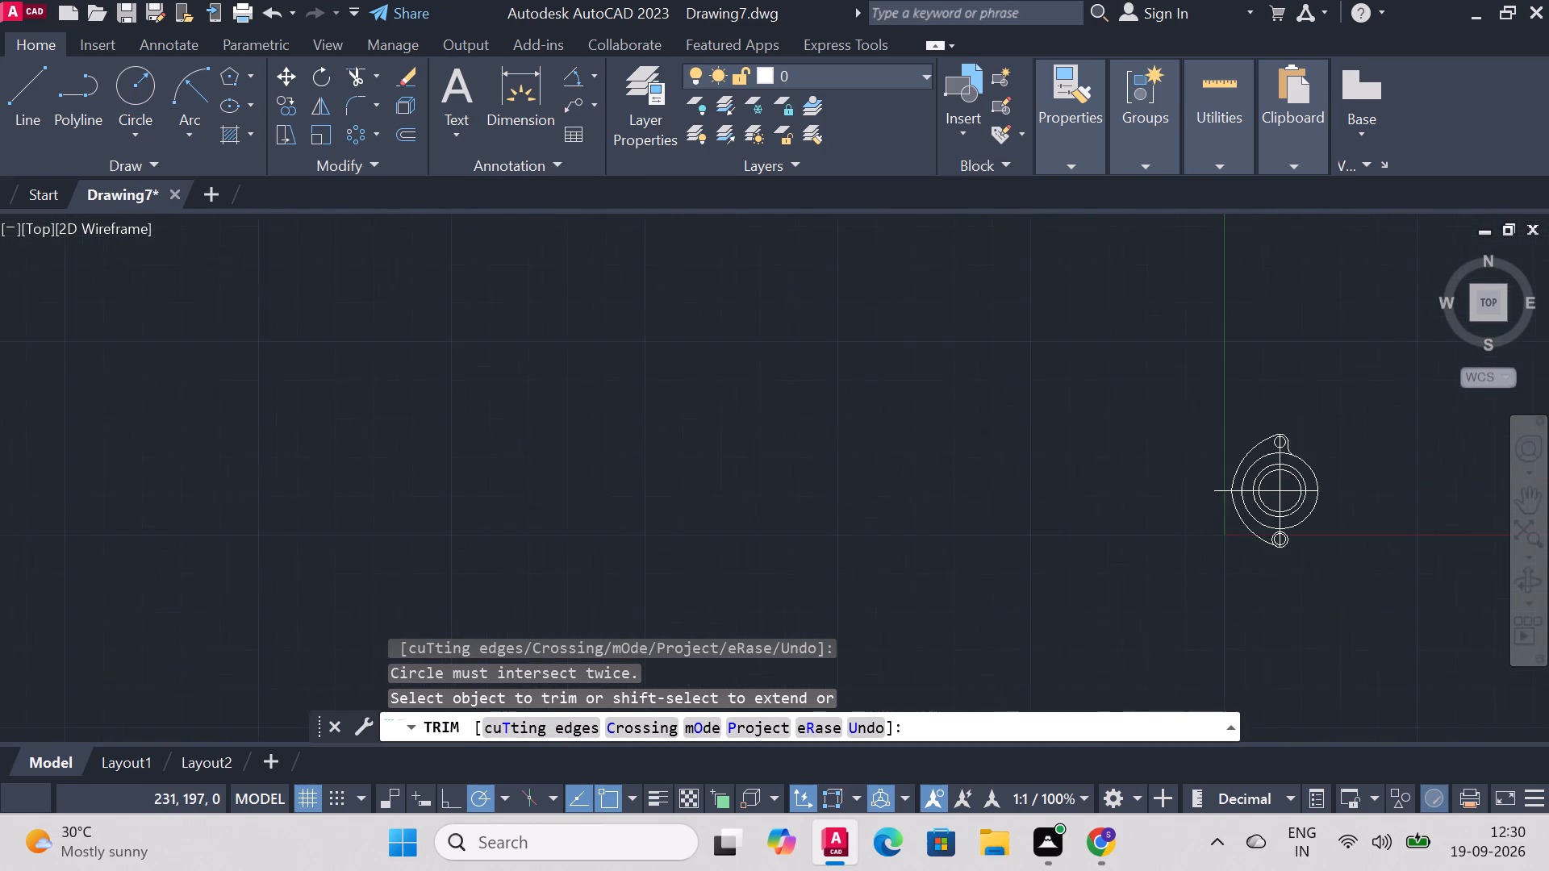
scroll(1230, 465, up, 3)
scroll(1273, 569, down, 3)
scroll(1264, 585, up, 5)
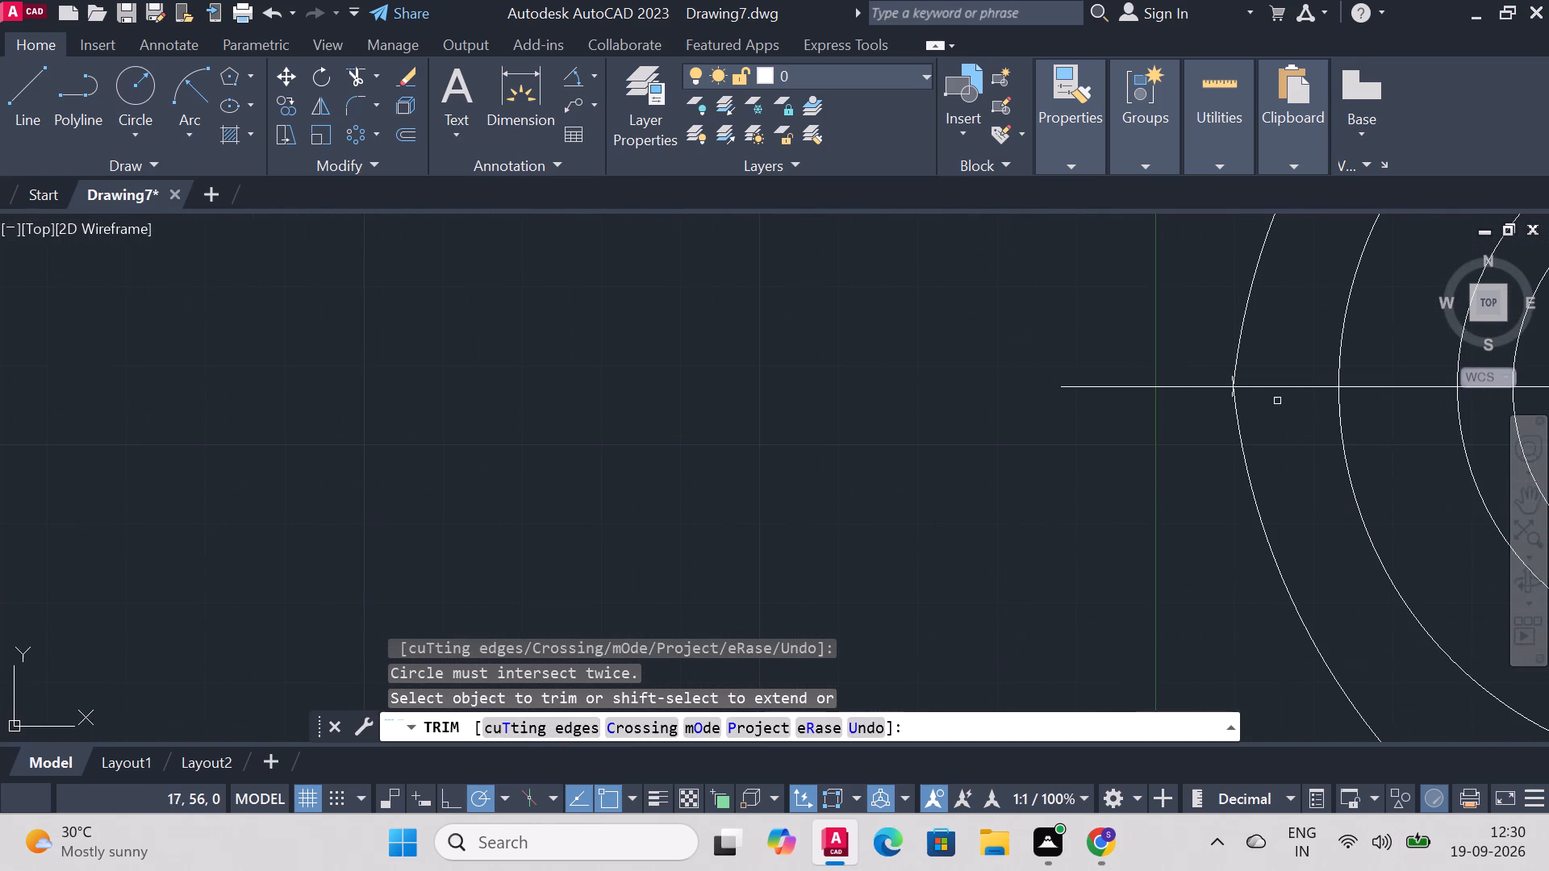
scroll(1267, 386, up, 2)
click(1169, 366)
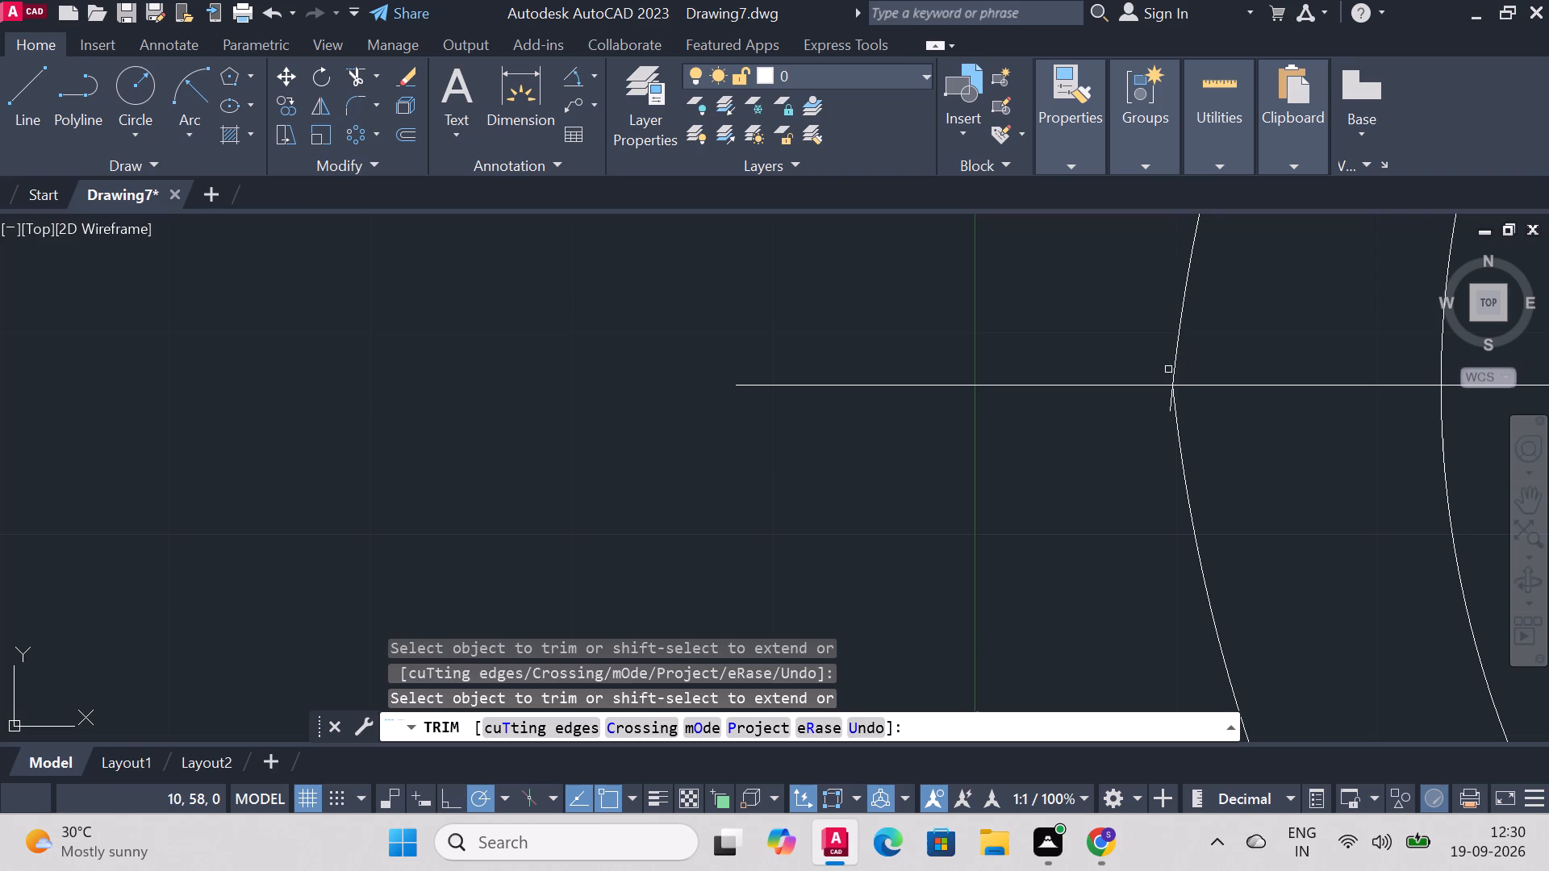
click(1168, 406)
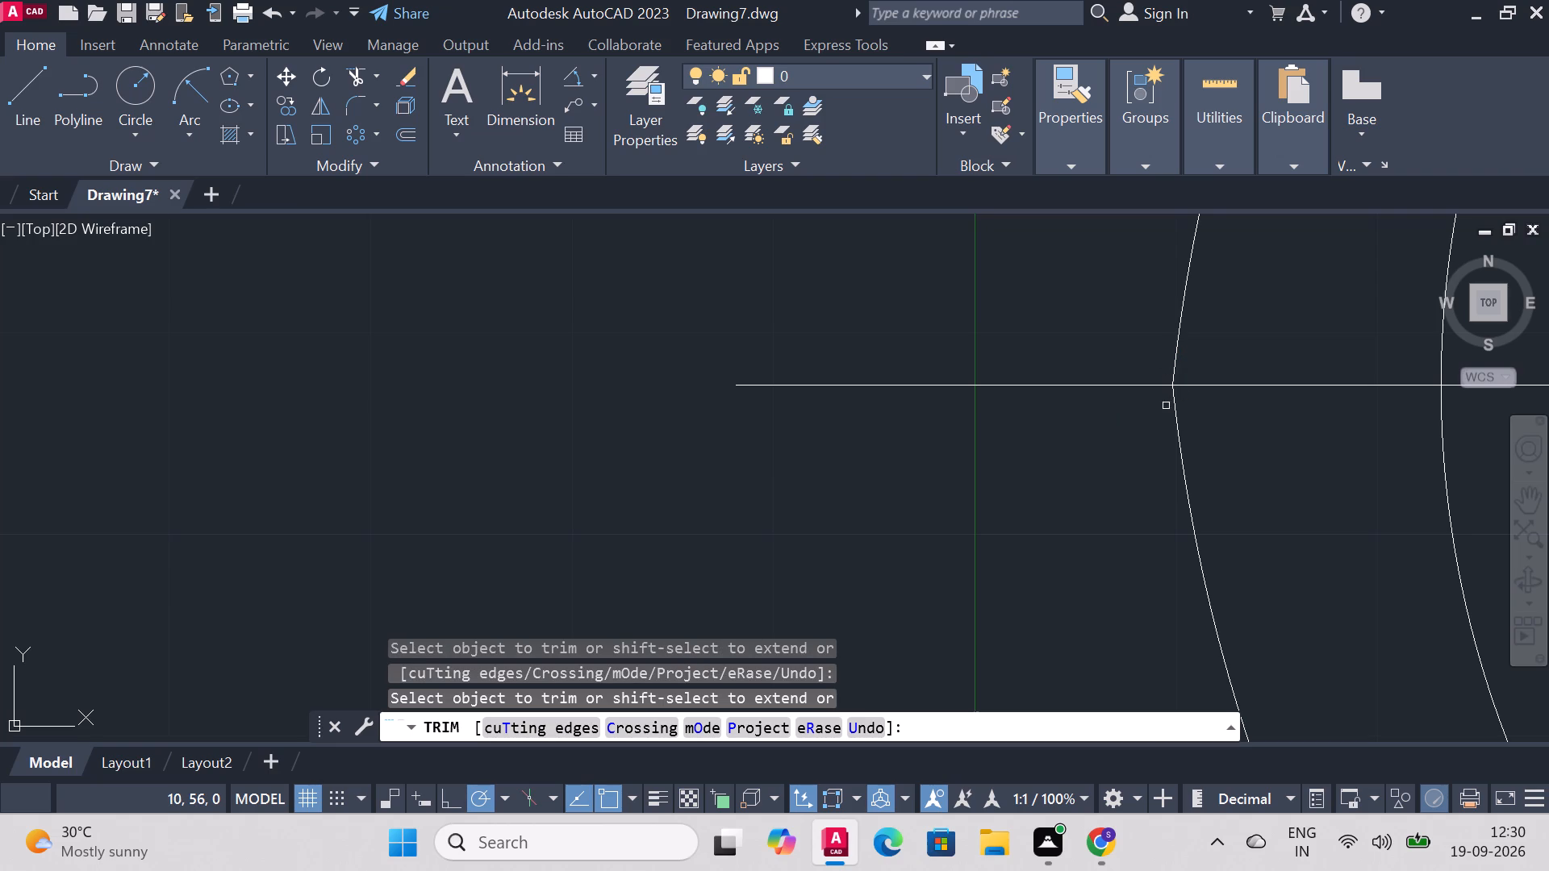
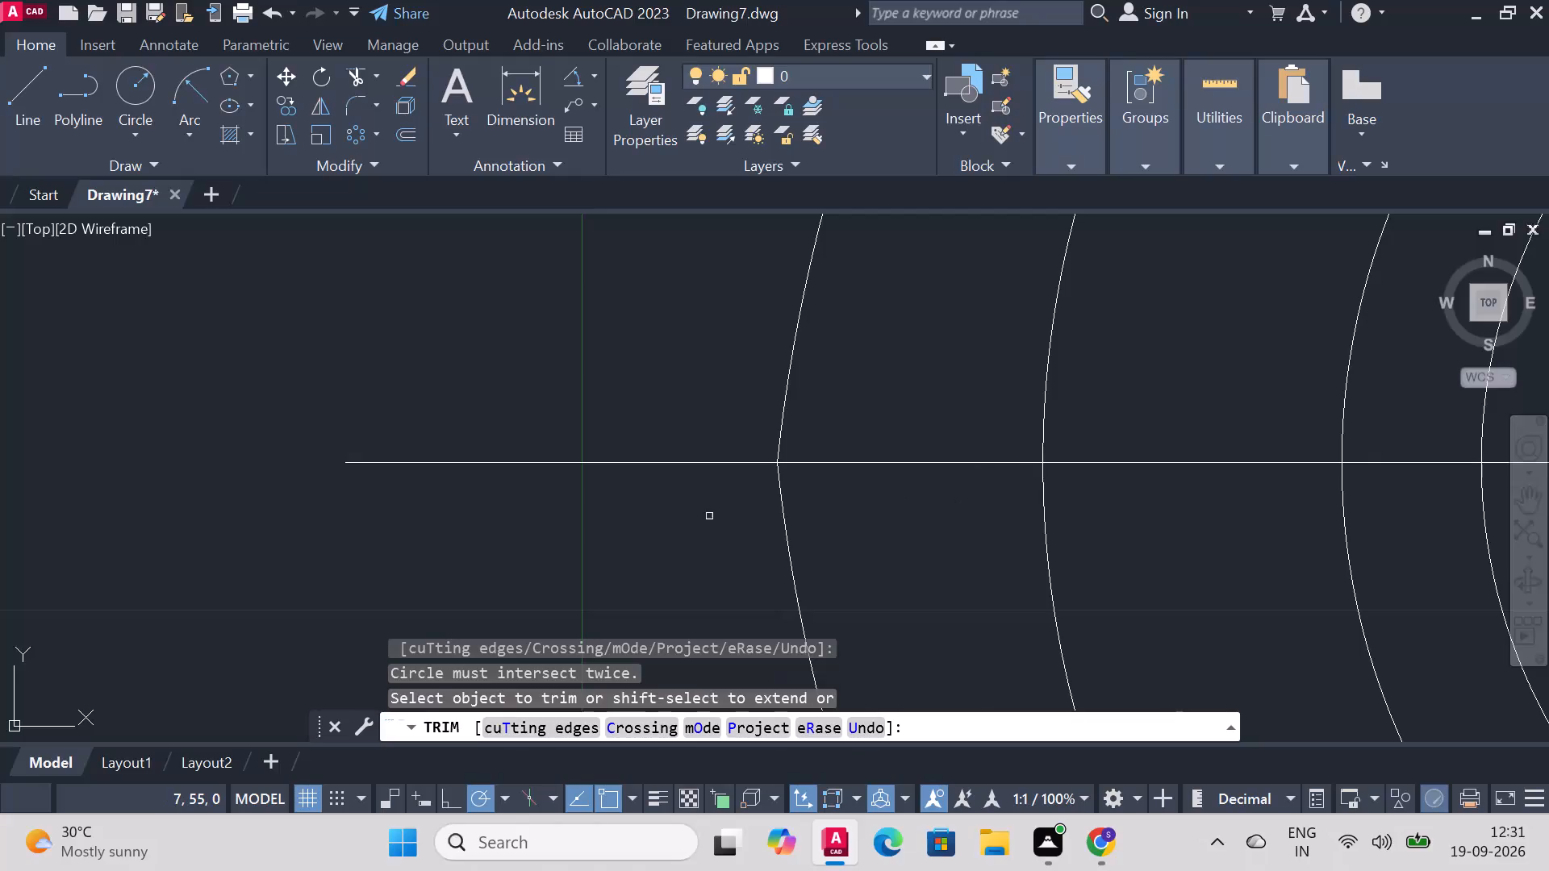
Finish trimming the 85 mm radius arcs at the horizontal centreline and bring the whole part into view.
right_click(0, 354)
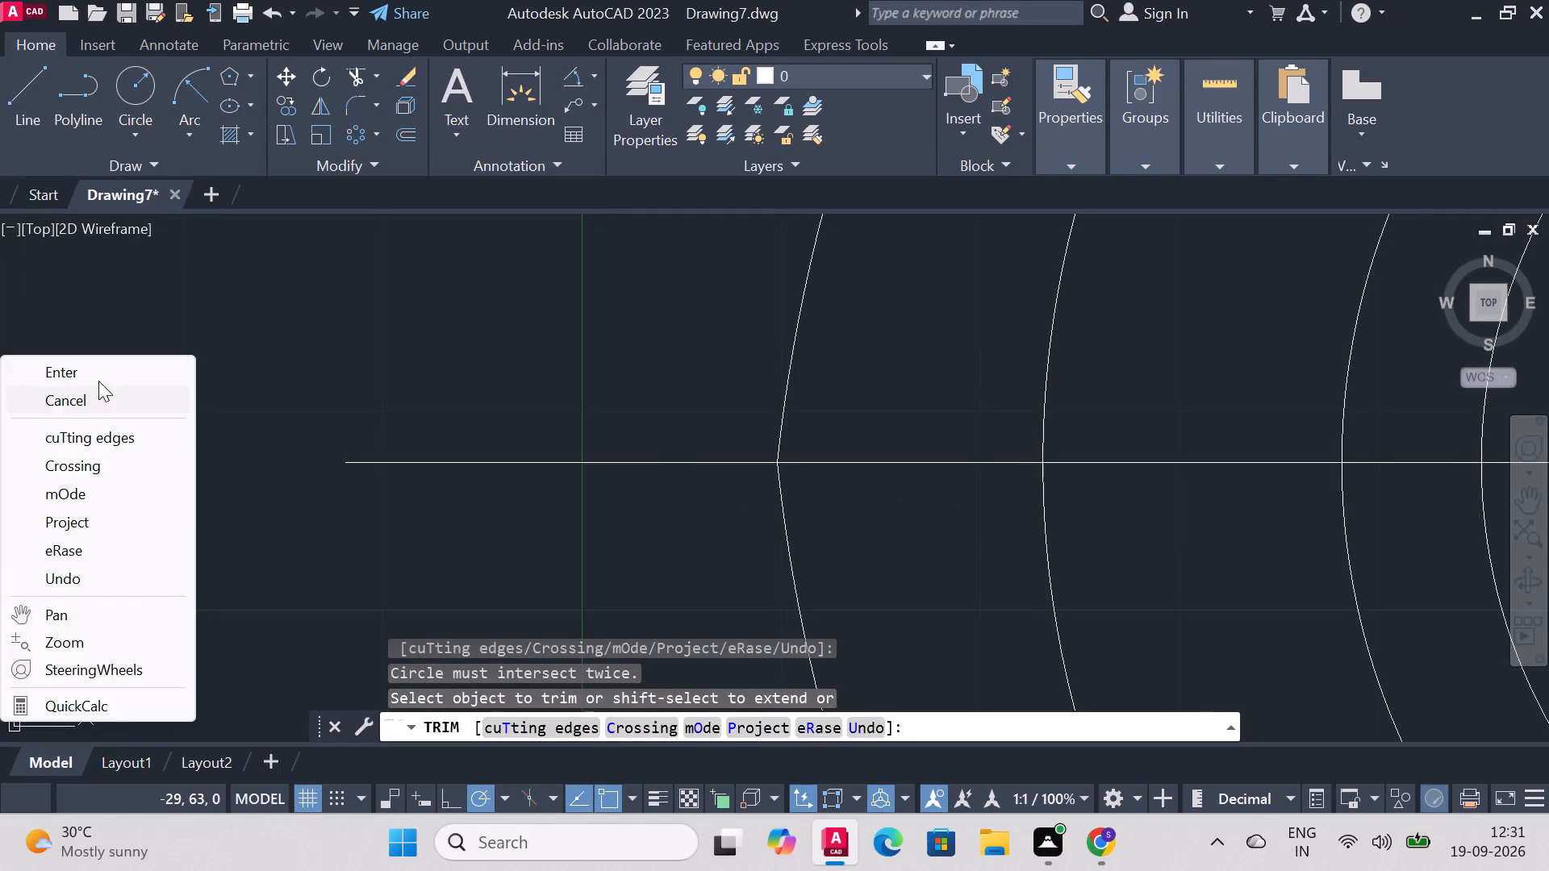
click(86, 369)
scroll(1129, 481, down, 2)
scroll(1209, 445, down, 3)
scroll(1410, 590, down, 2)
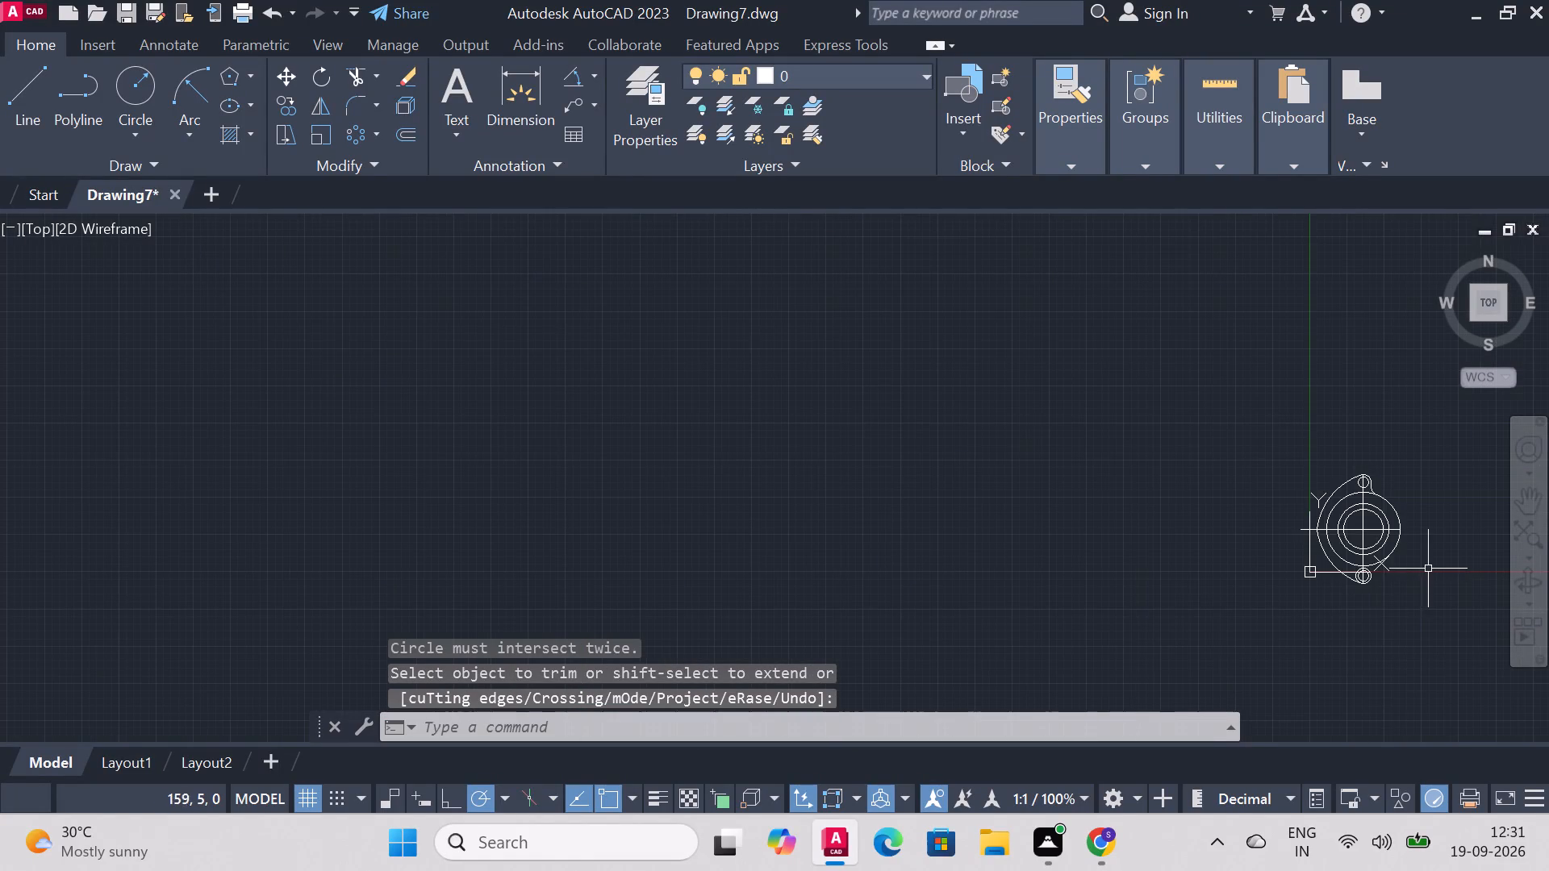
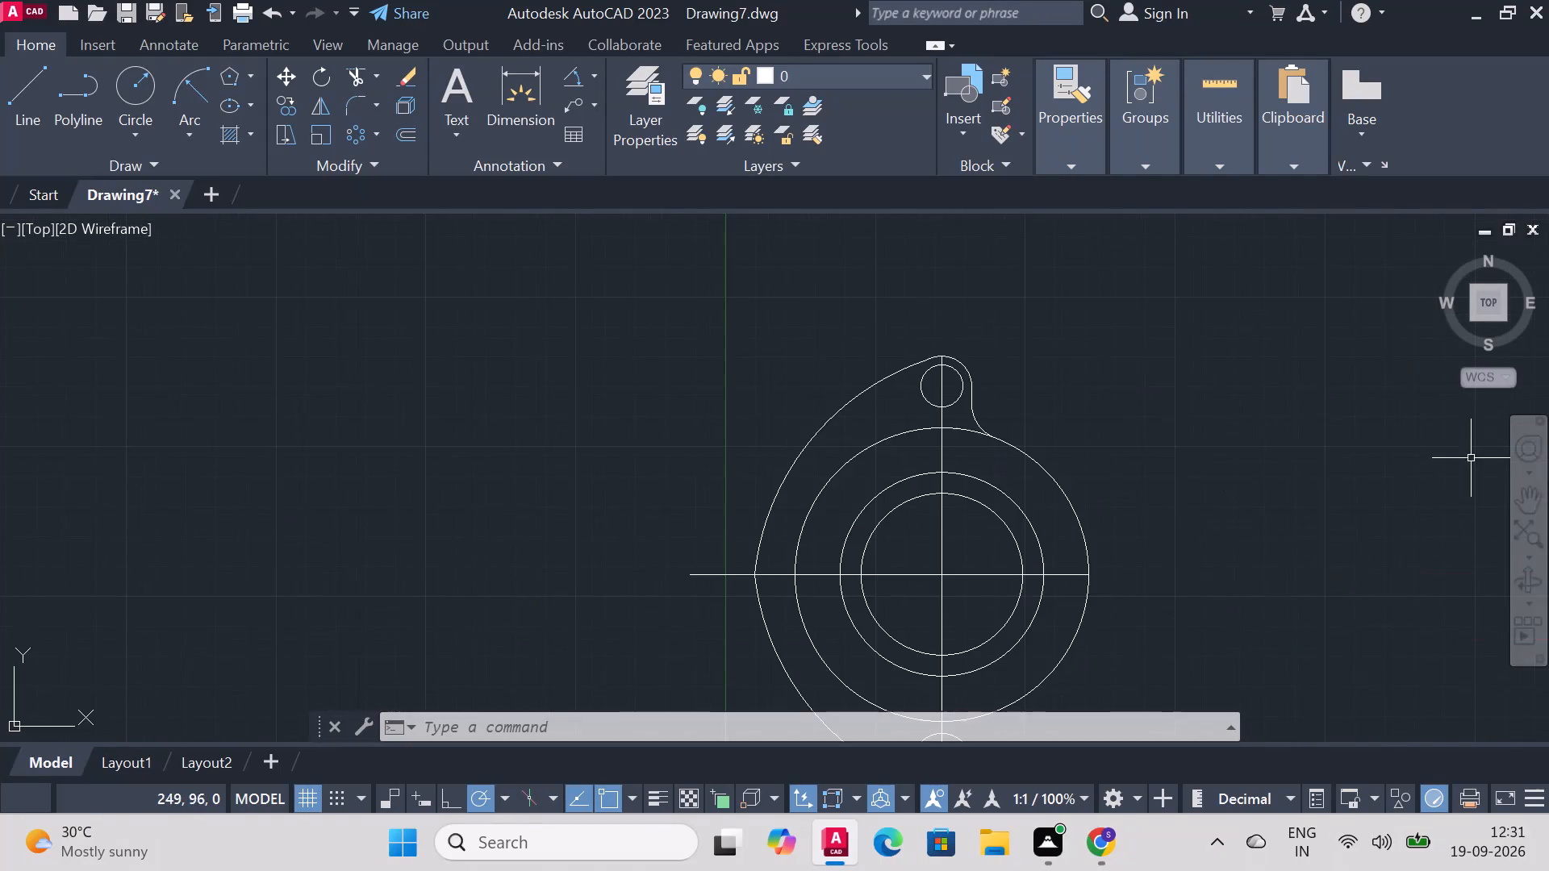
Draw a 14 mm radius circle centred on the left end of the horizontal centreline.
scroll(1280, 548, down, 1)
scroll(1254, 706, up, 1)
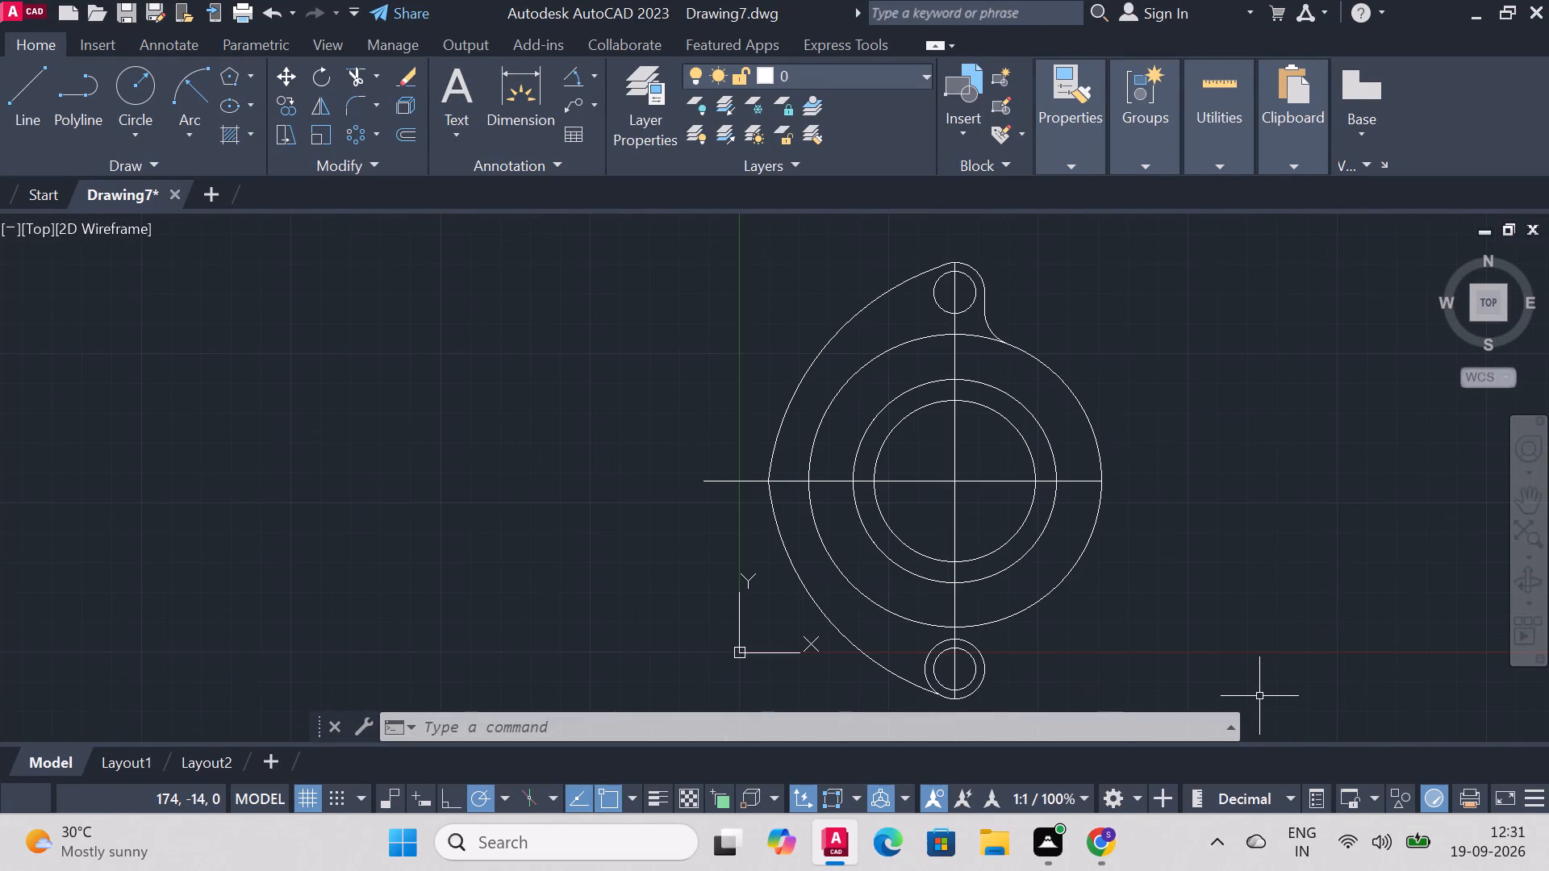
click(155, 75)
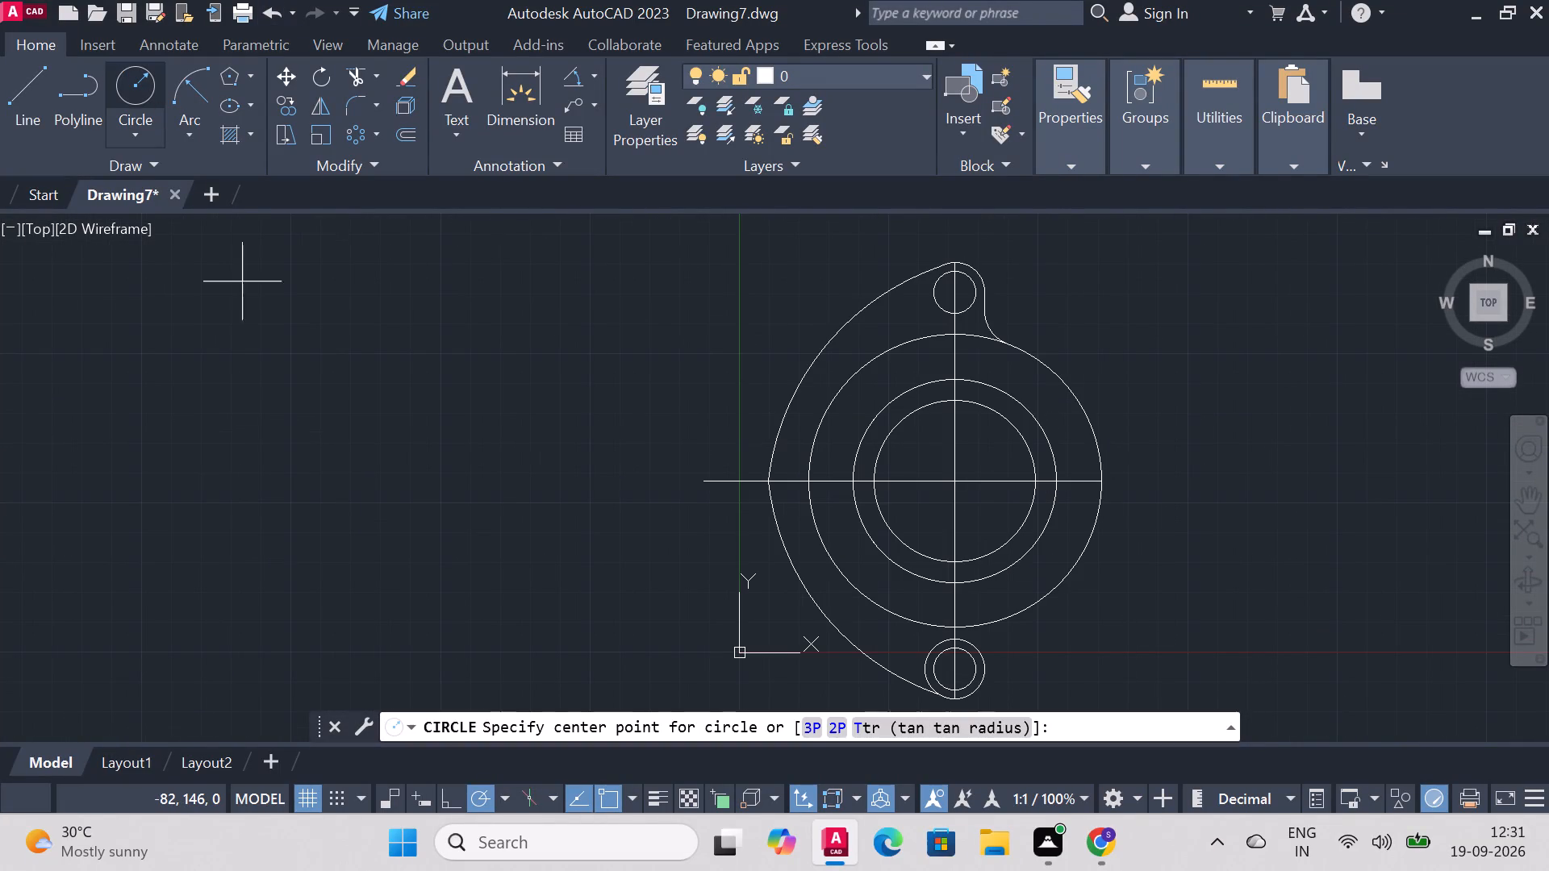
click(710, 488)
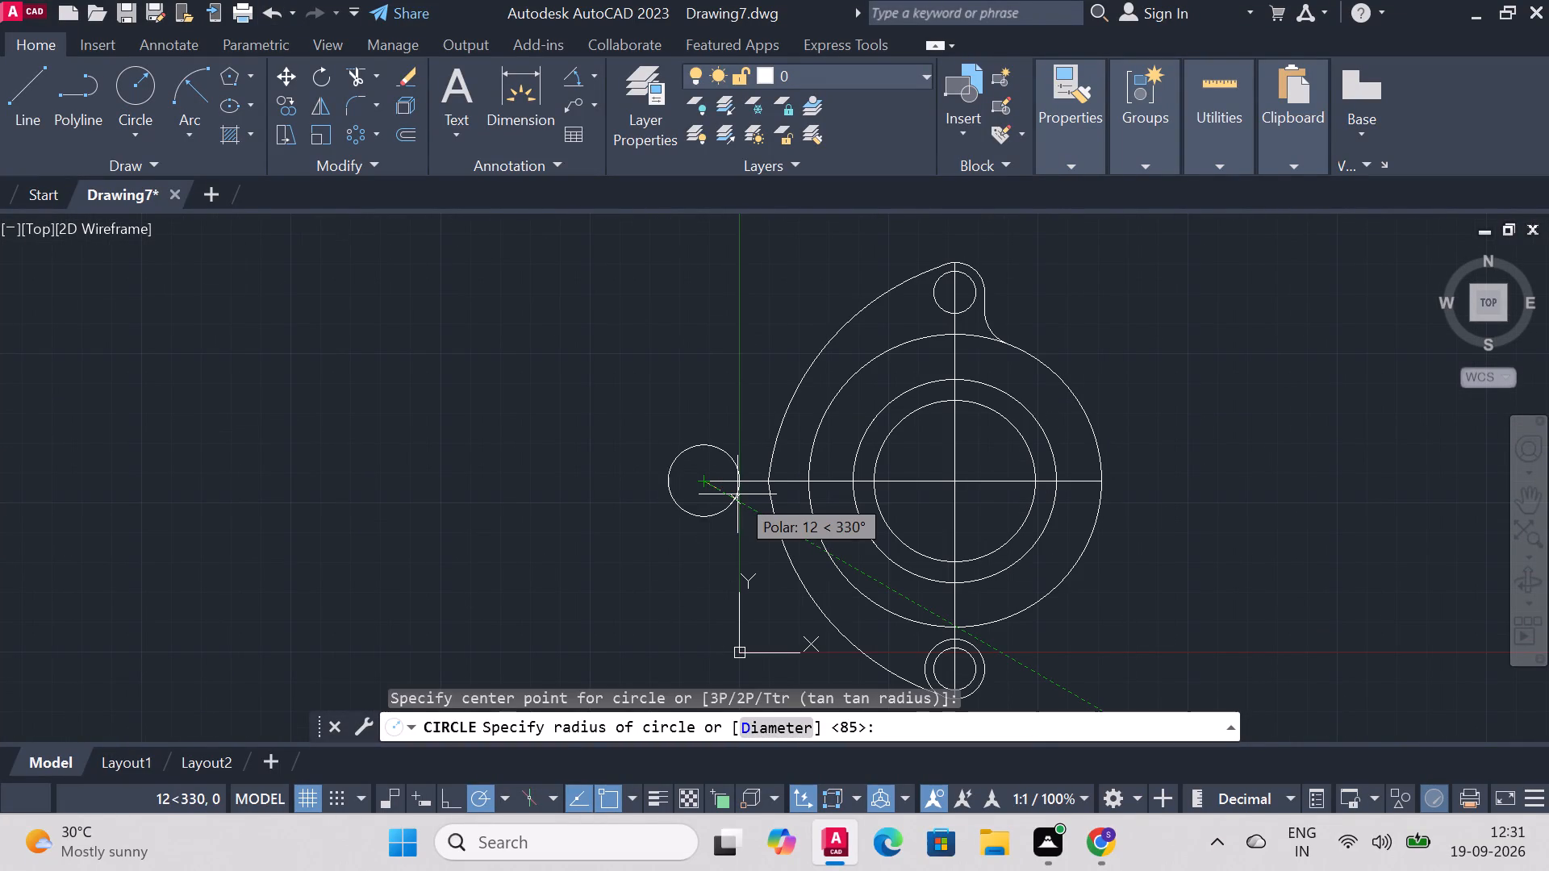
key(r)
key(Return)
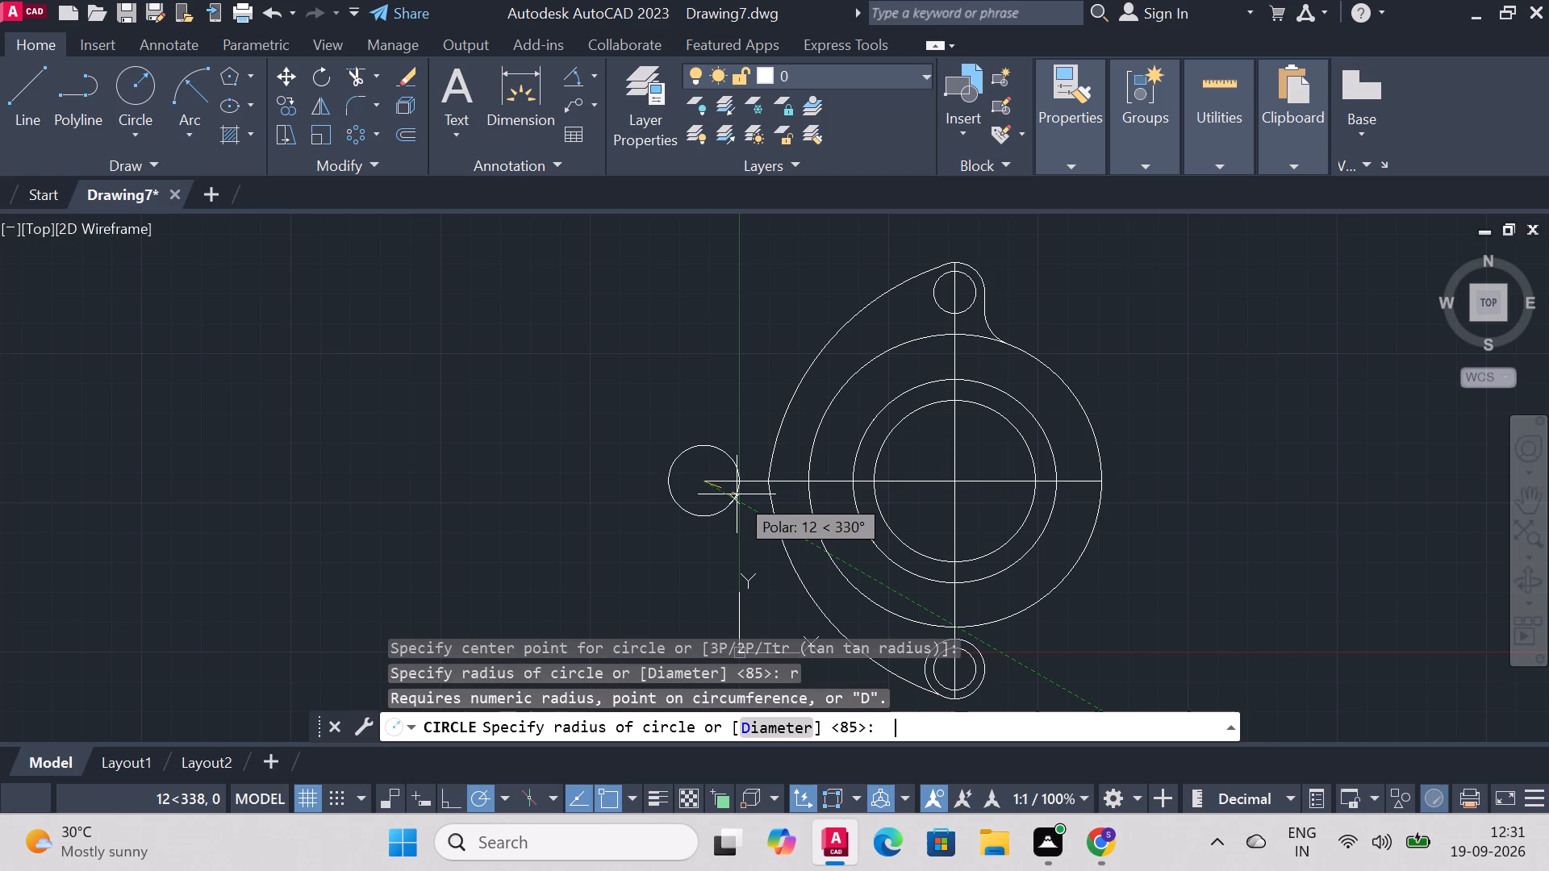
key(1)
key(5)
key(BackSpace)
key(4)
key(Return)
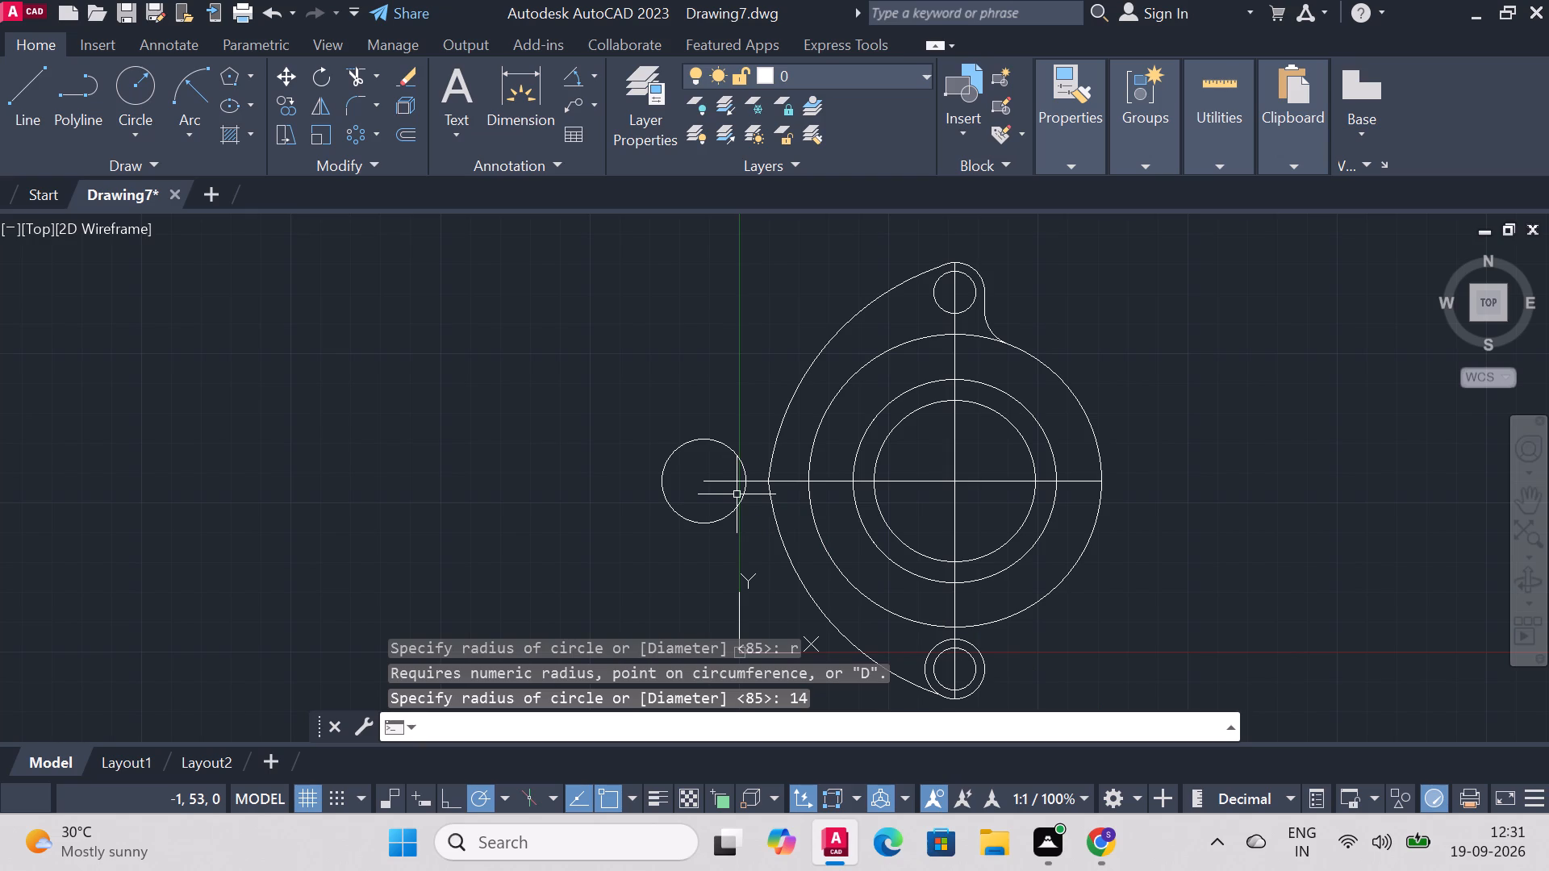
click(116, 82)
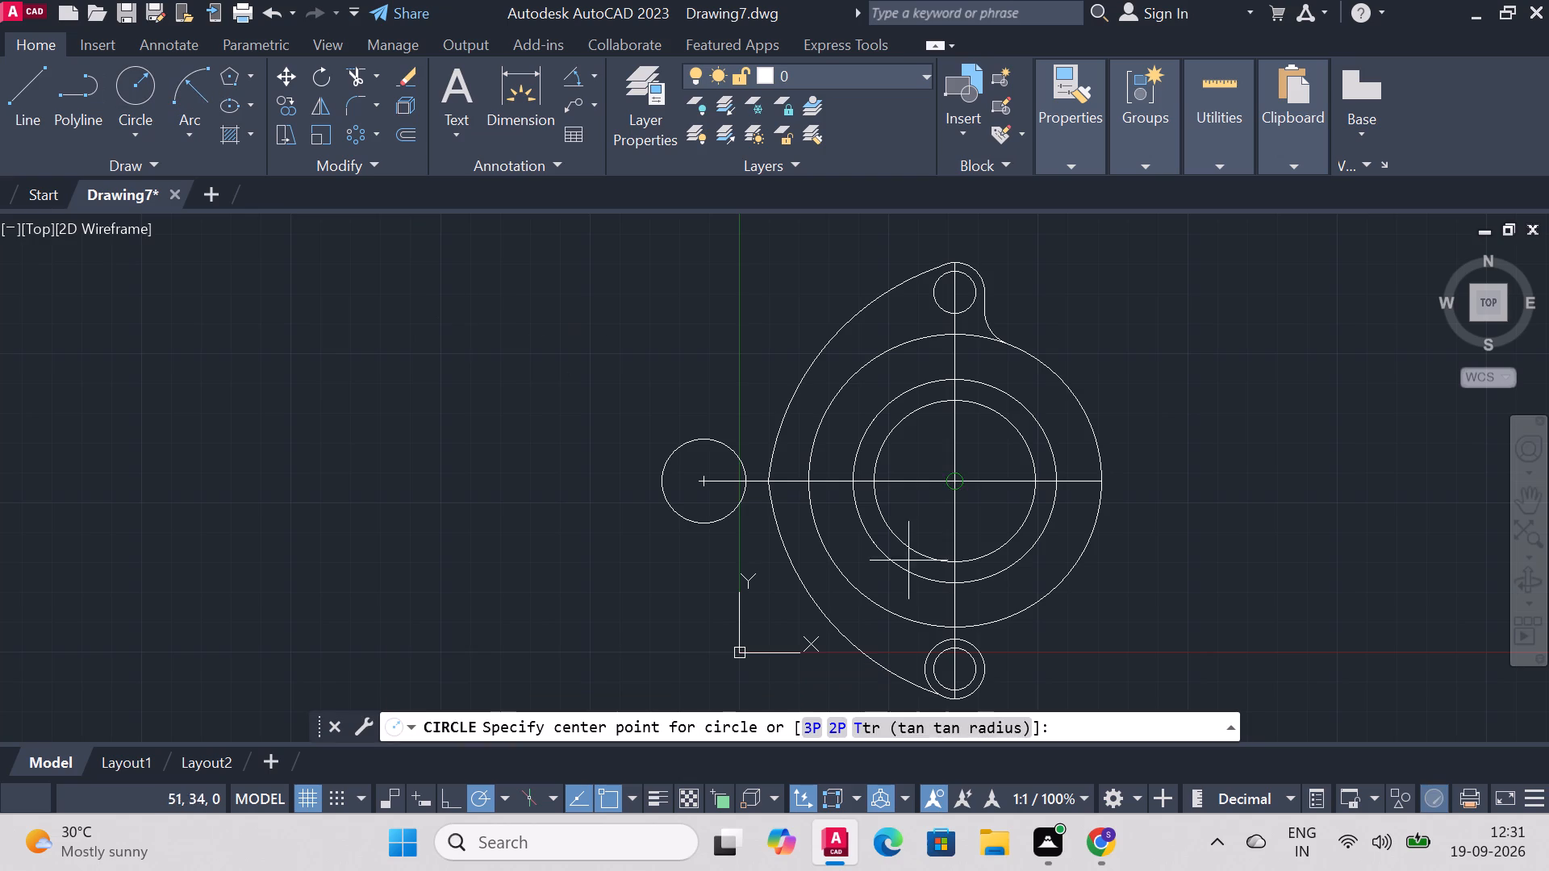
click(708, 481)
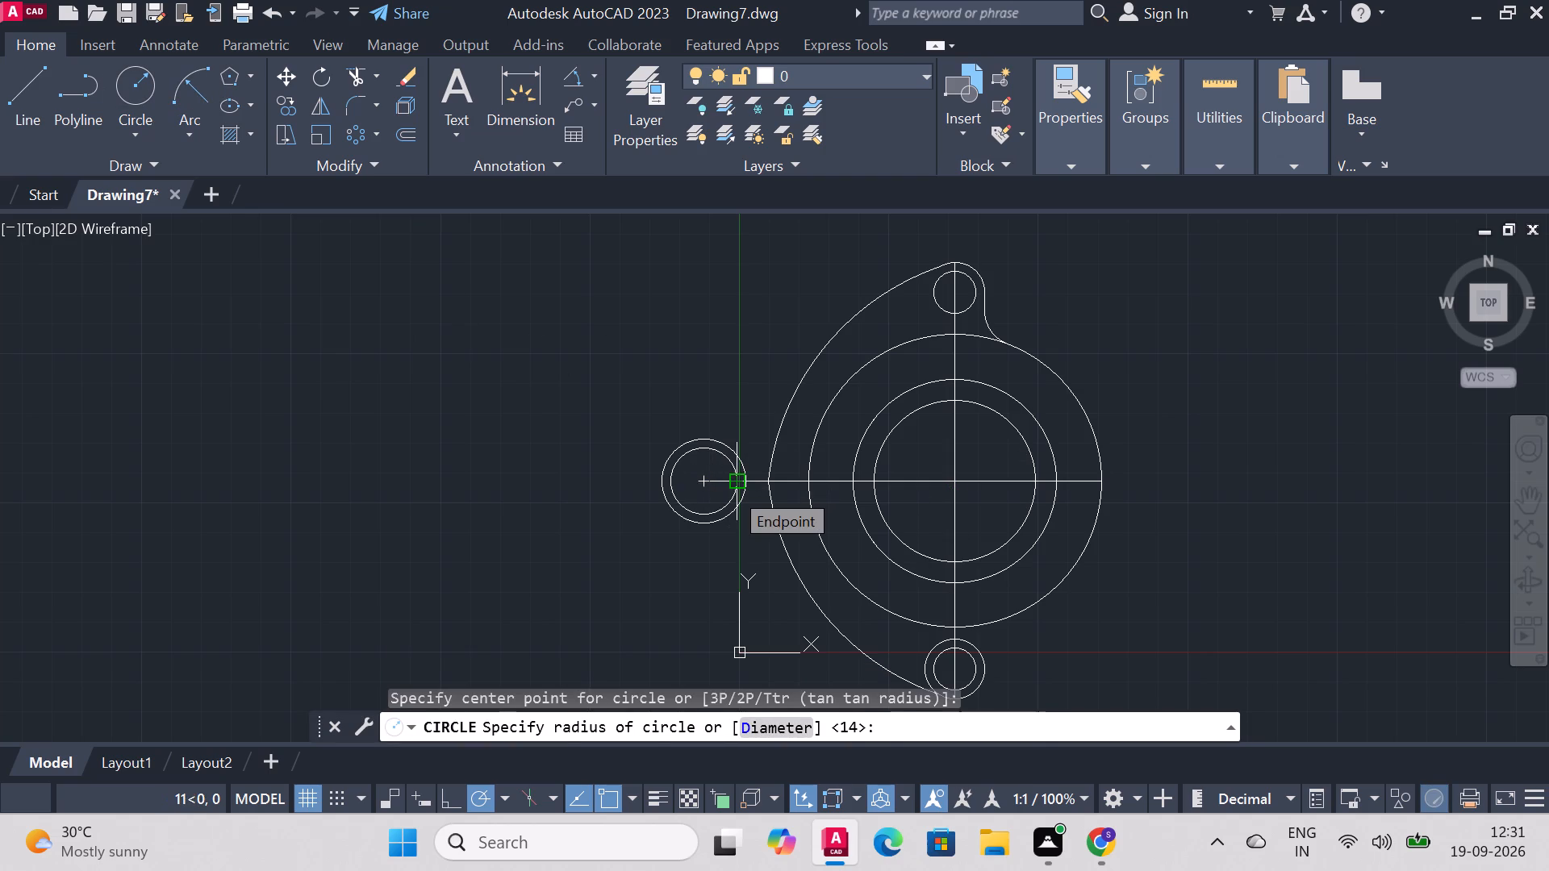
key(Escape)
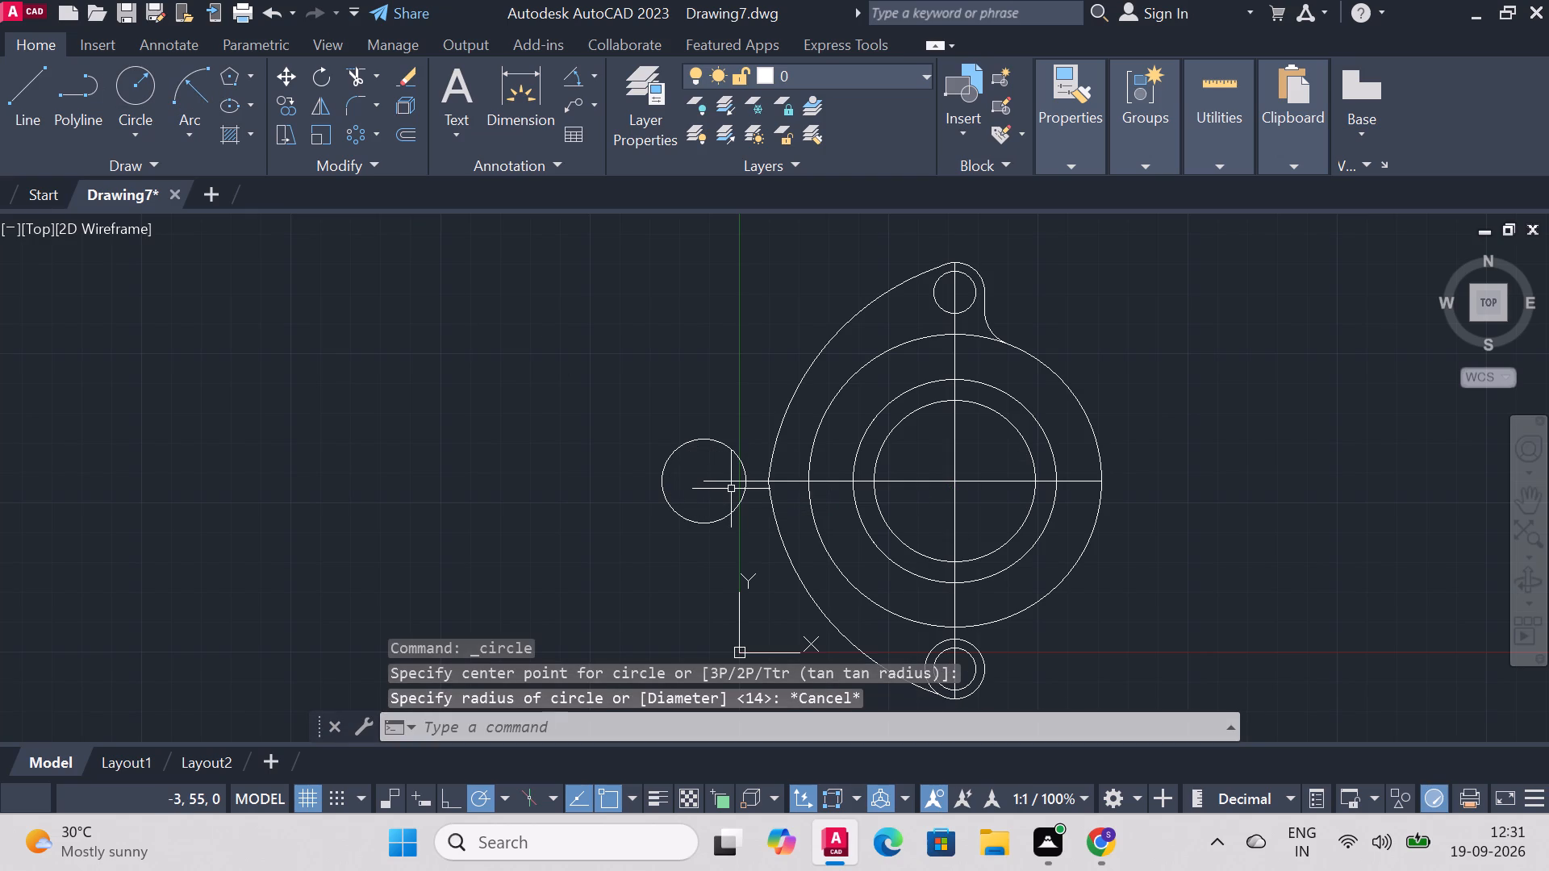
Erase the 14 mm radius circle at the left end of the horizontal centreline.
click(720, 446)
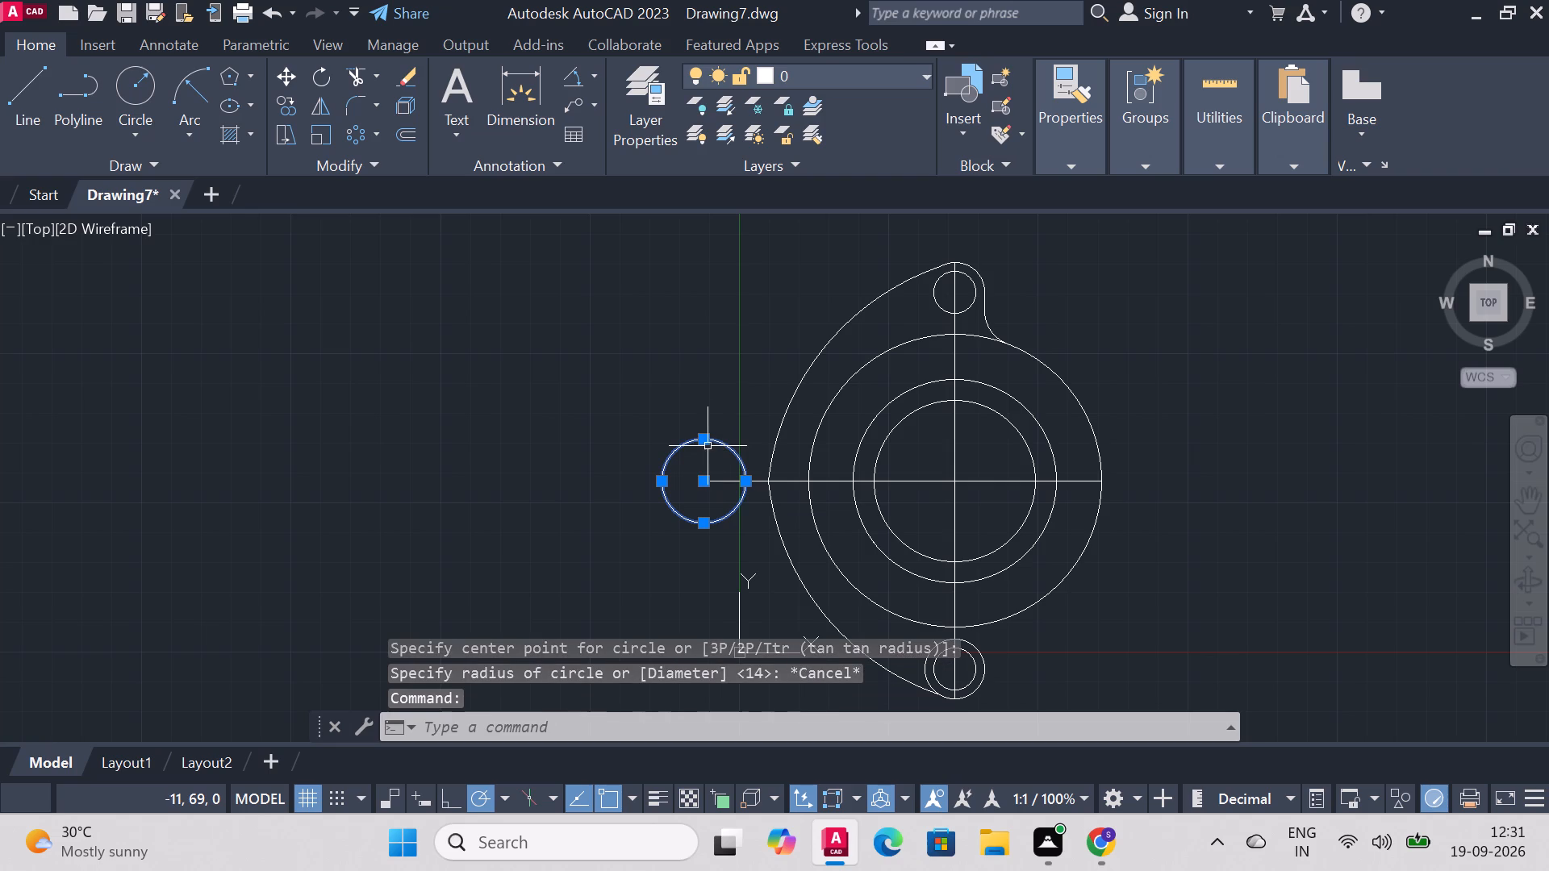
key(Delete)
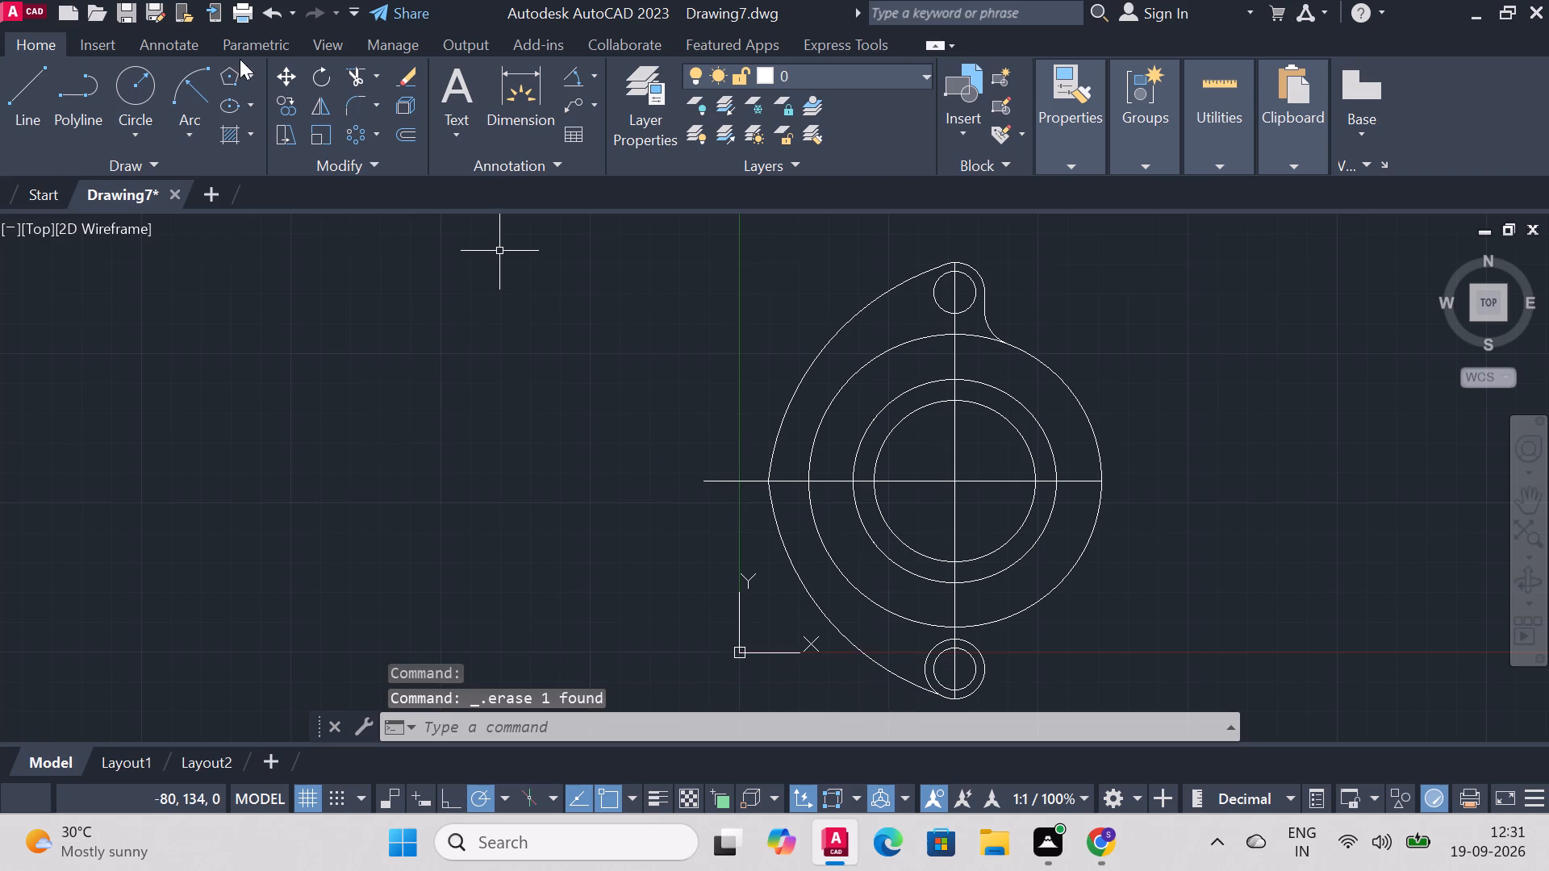
Draw a 14 mm diameter circle centred on the left end of the horizontal centreline.
click(119, 79)
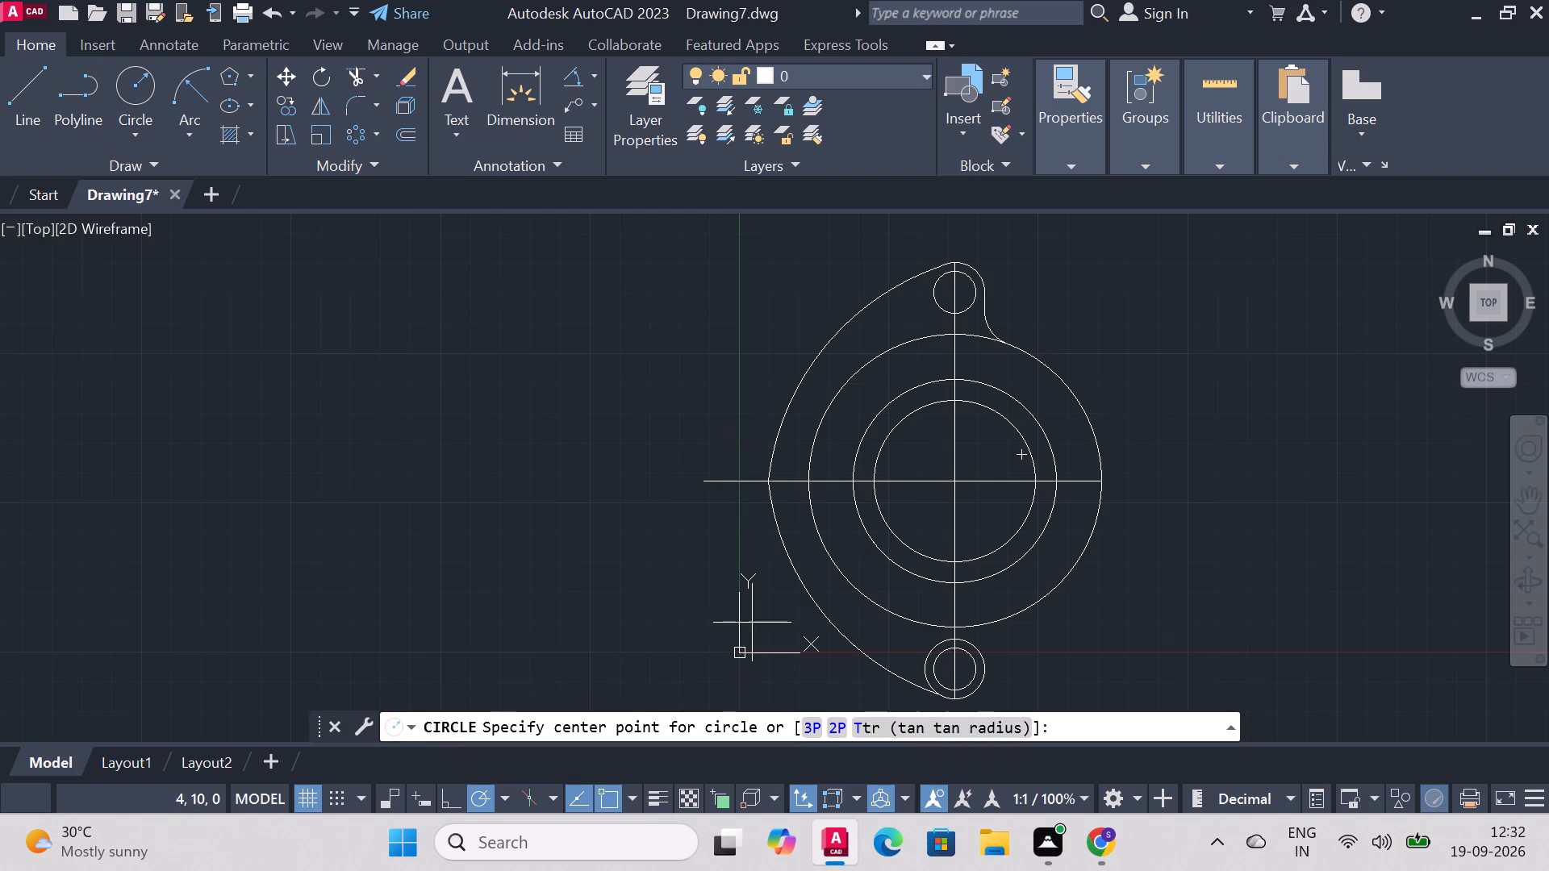
click(704, 479)
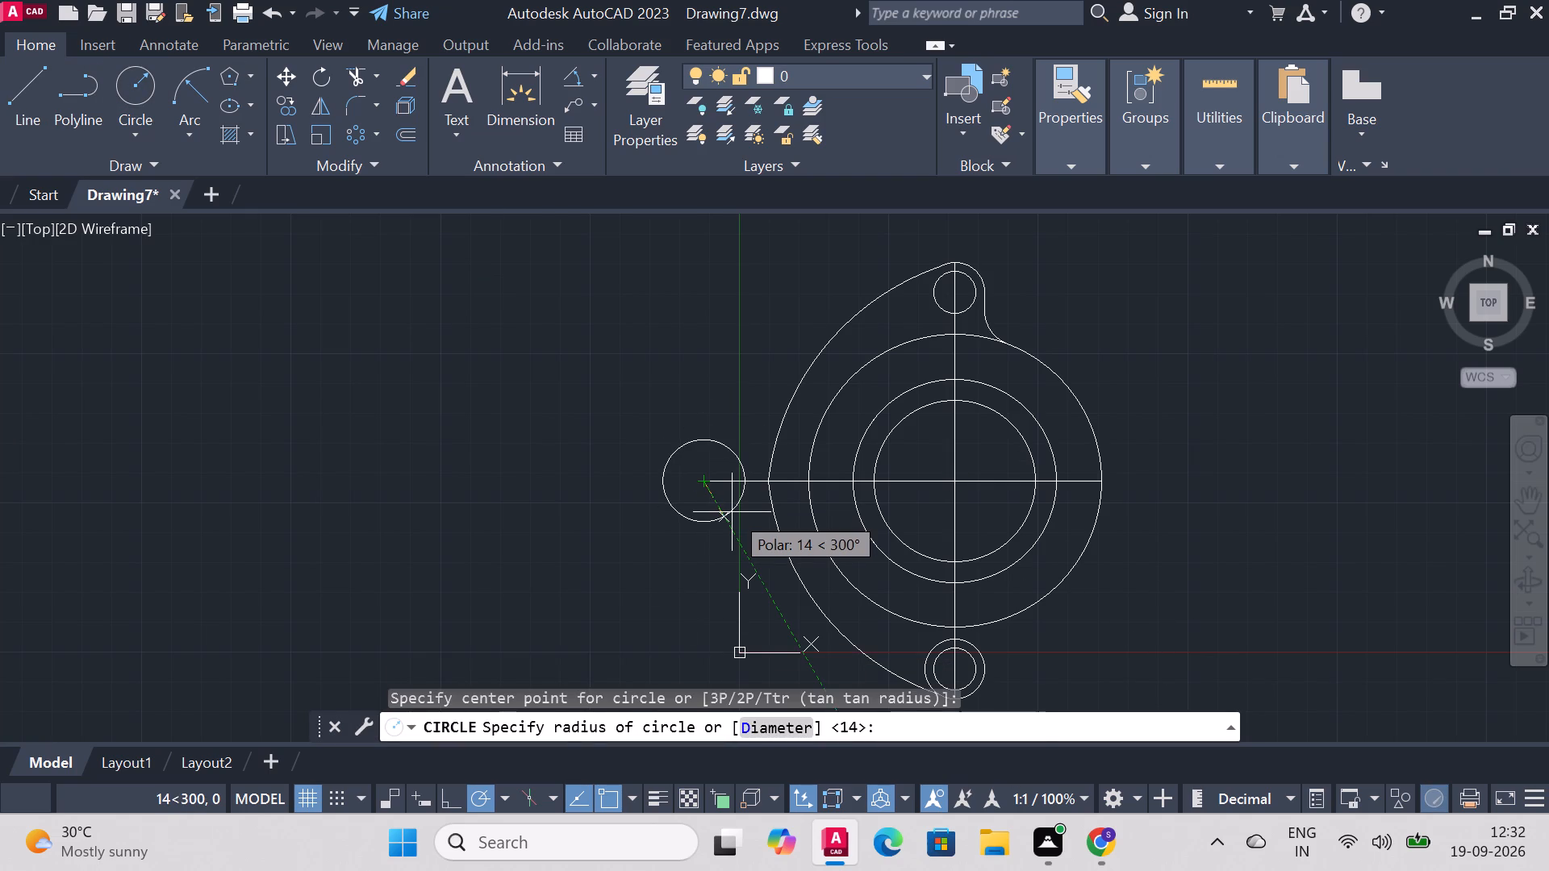
key(d)
key(Return)
text(14)
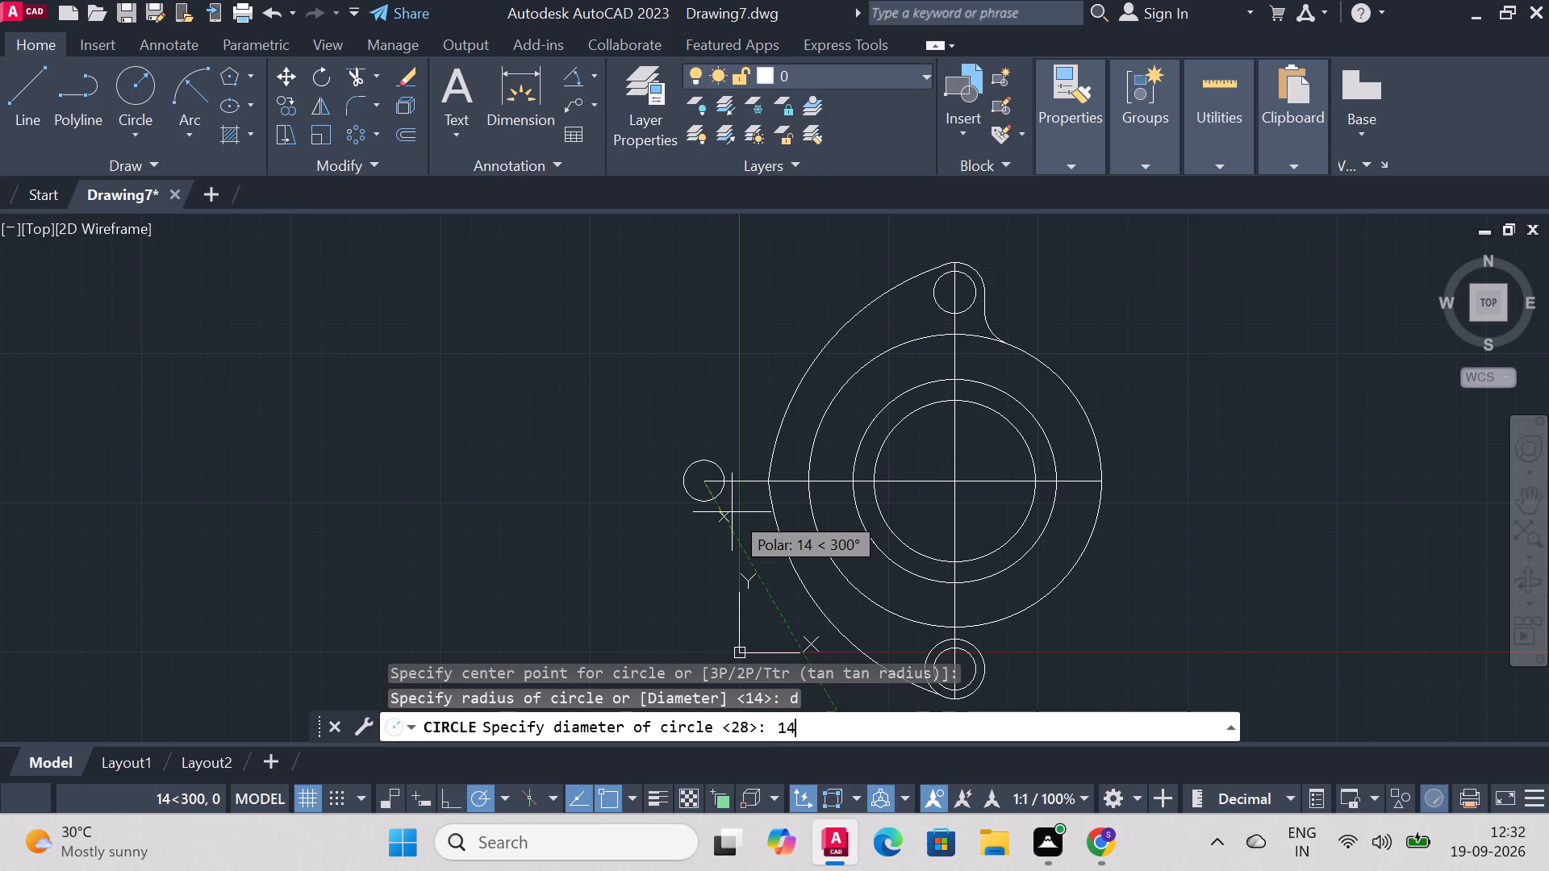
key(Return)
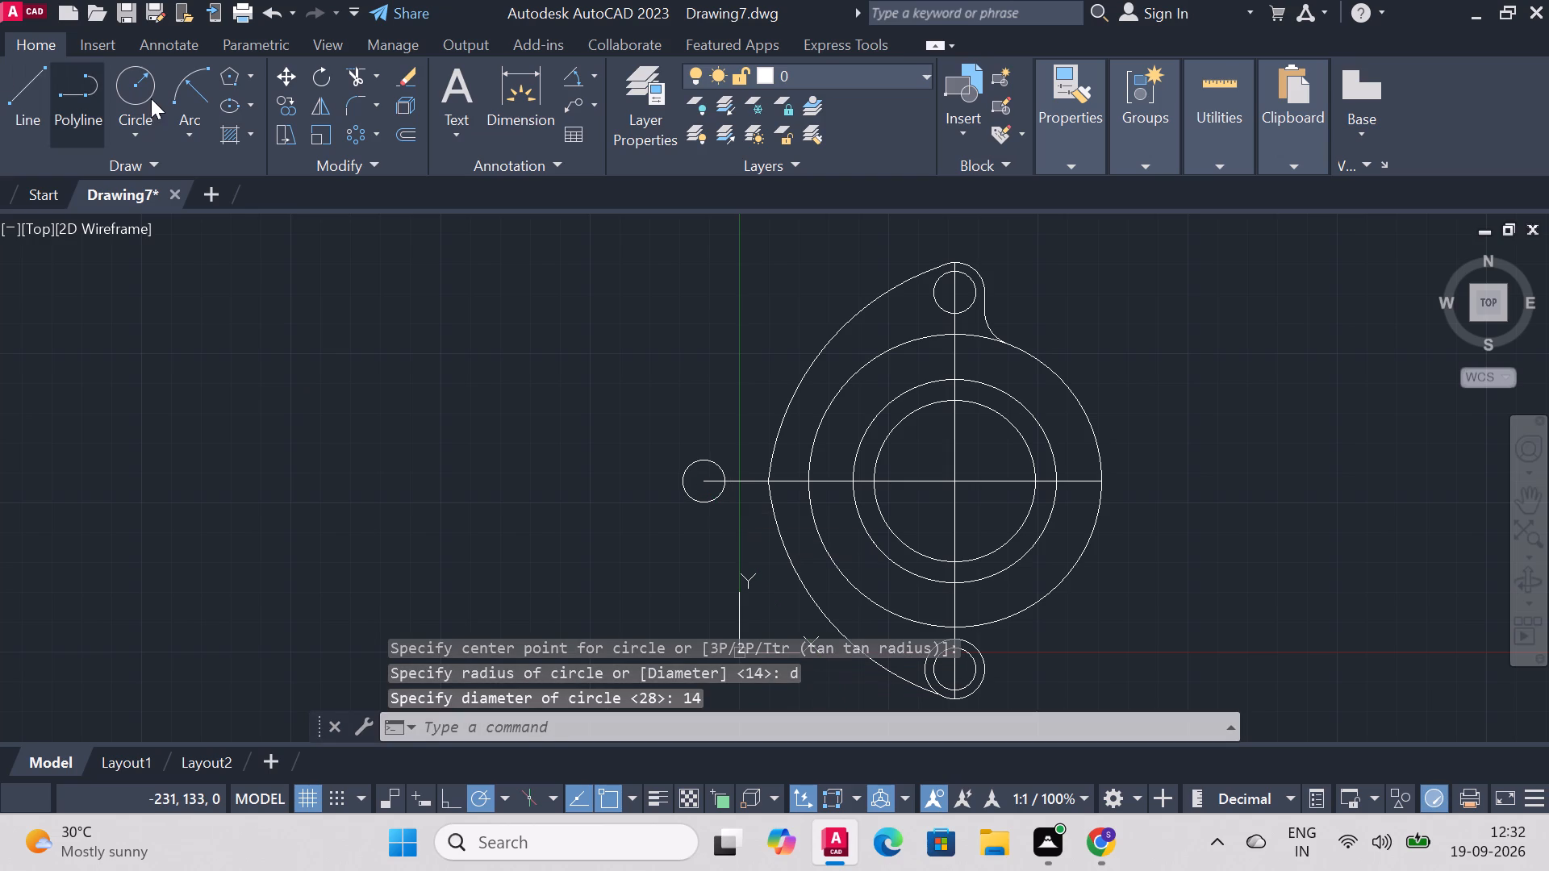
Draw a 22 mm radius circle concentric with the 14 mm hole at the centreline's left end.
click(151, 98)
click(705, 486)
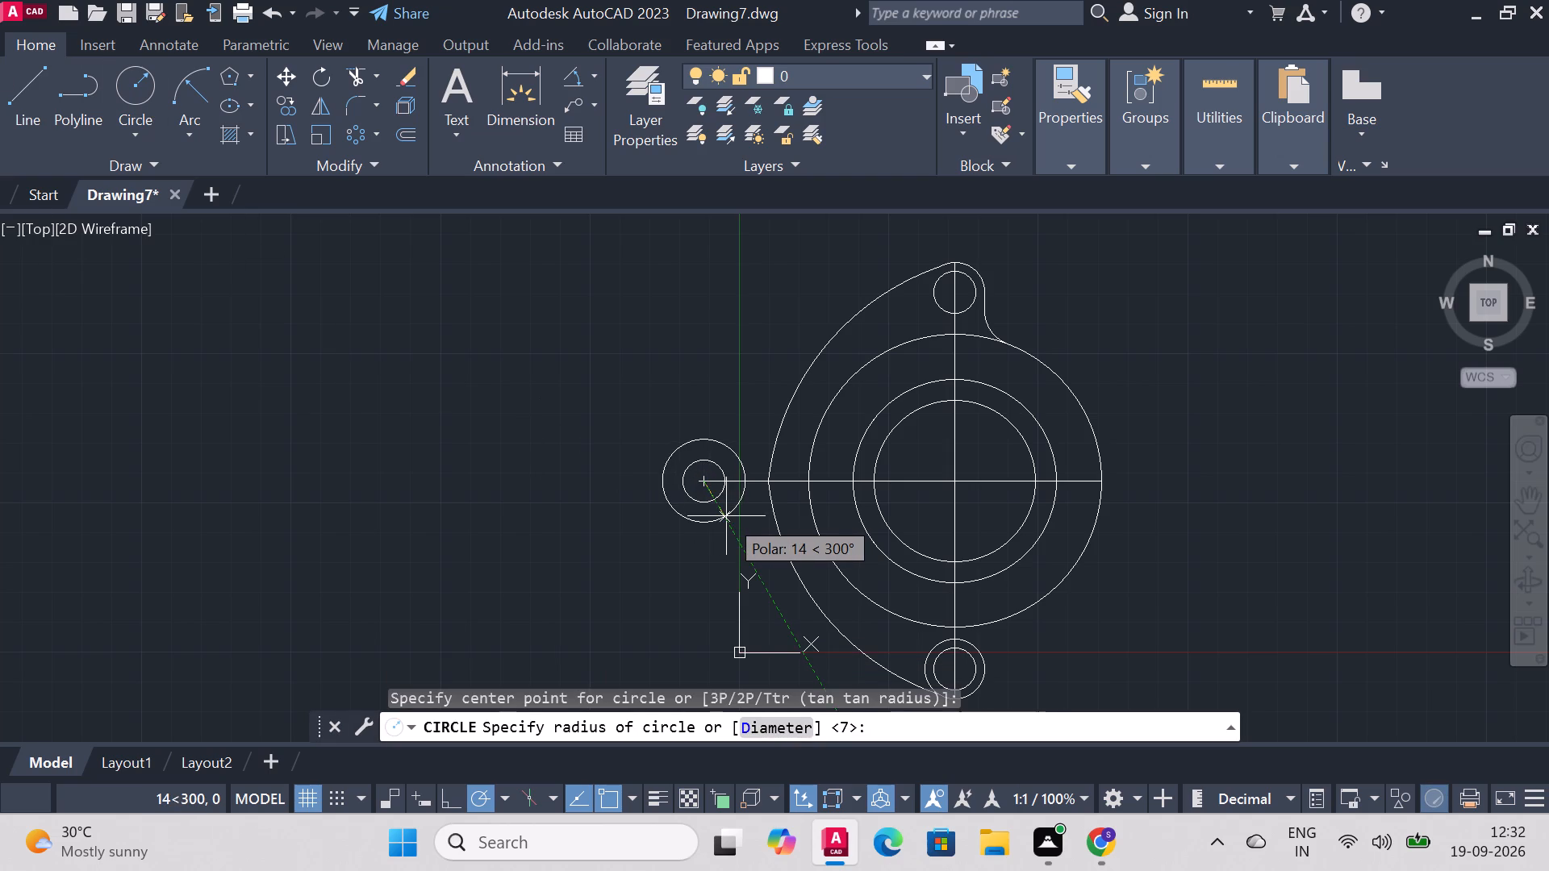
key(r)
key(Return)
text(22)
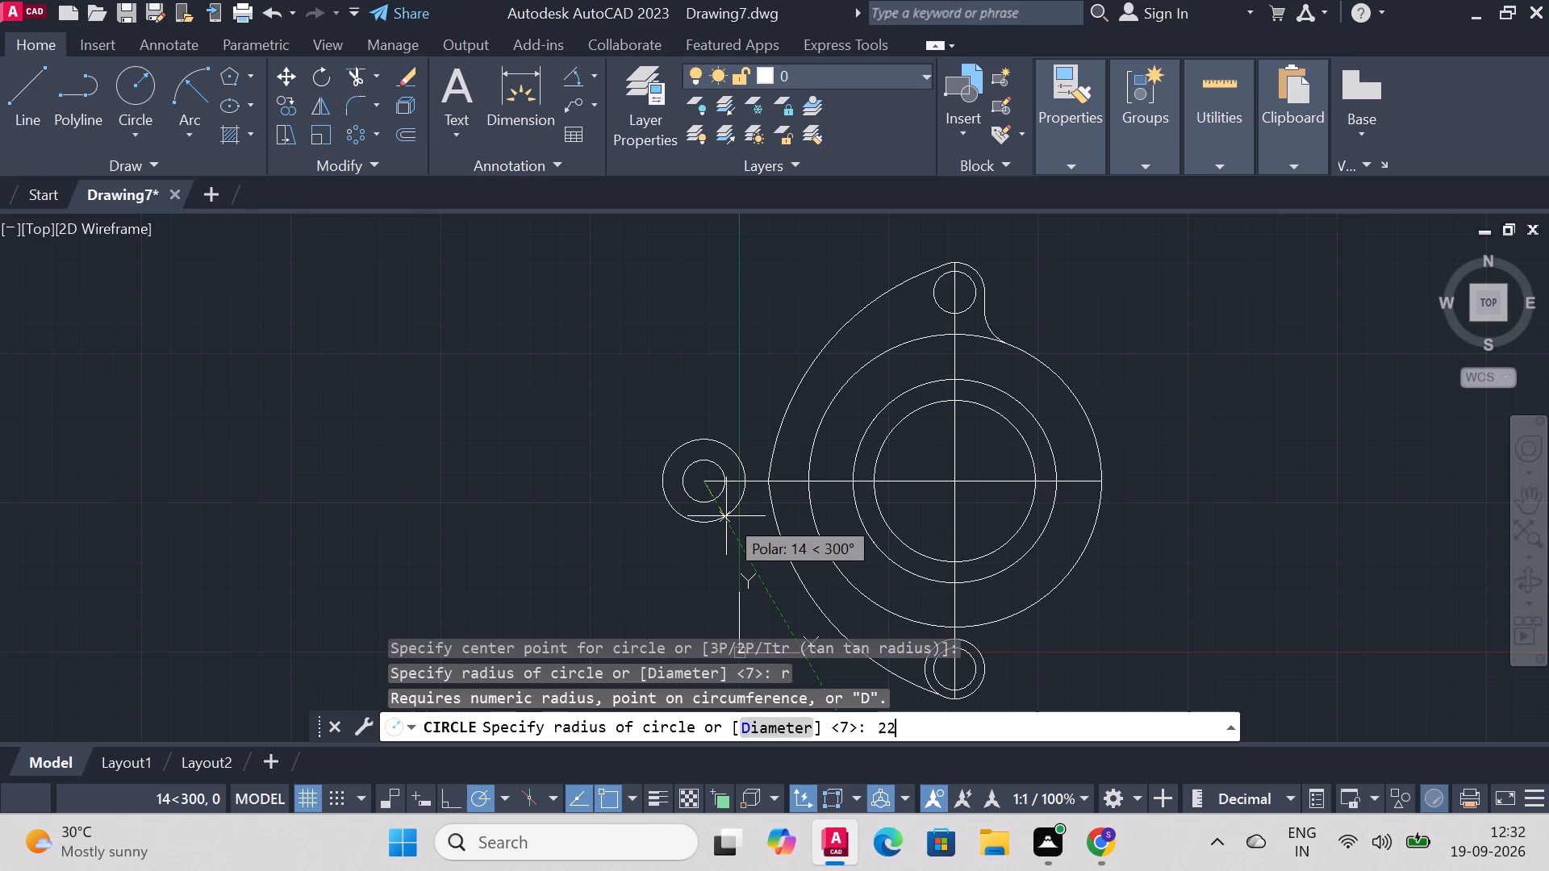
key(Return)
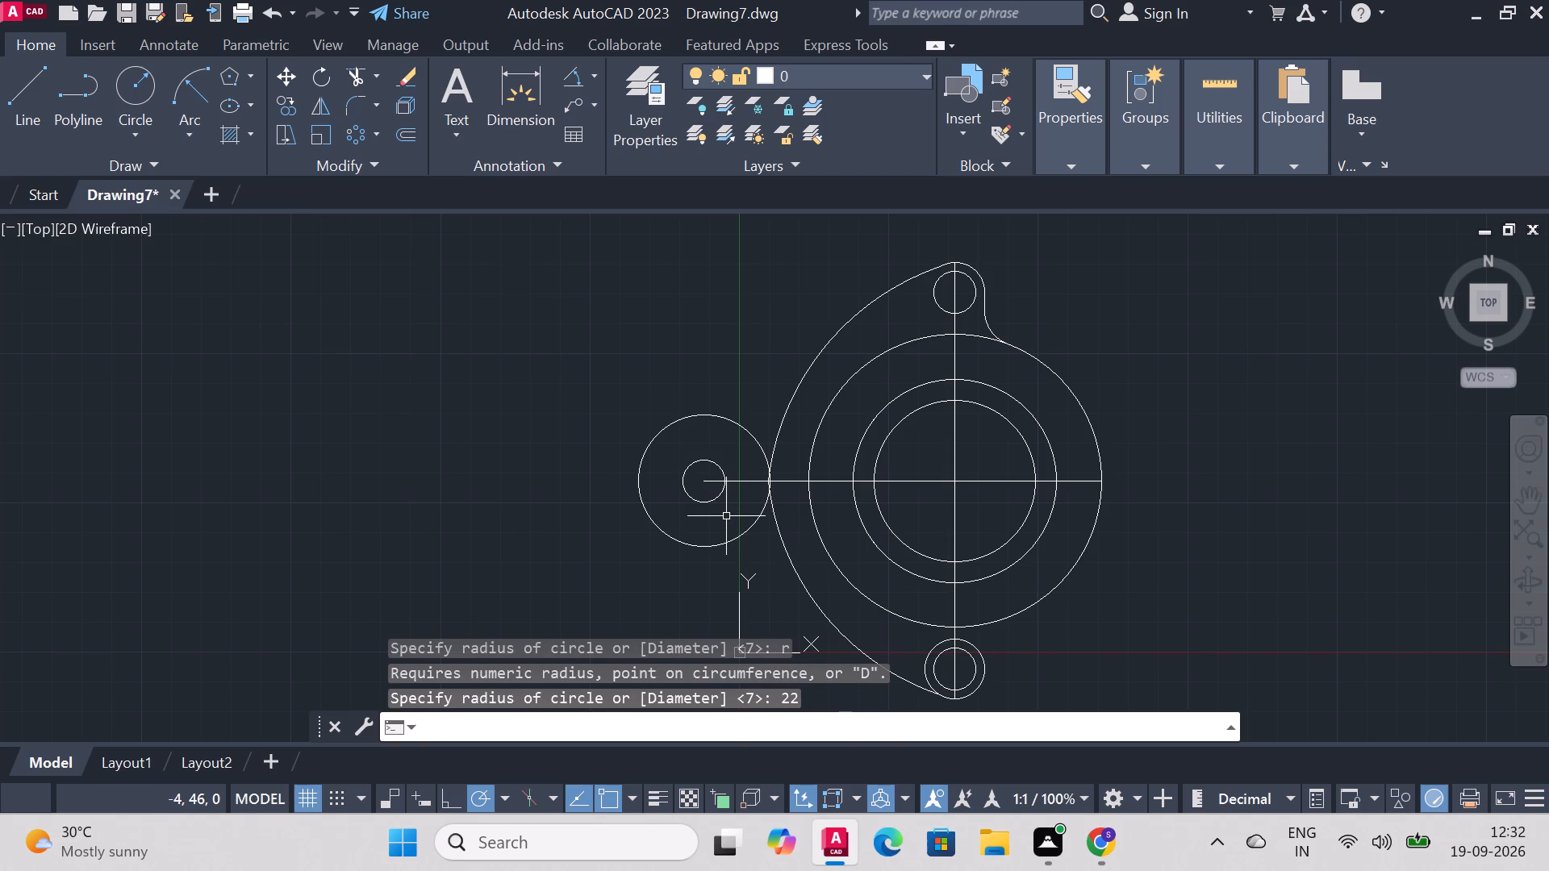
Draw vertical lines from the left hole's centre to the top and bottom quadrants of the 22 mm radius circle.
click(15, 105)
click(707, 481)
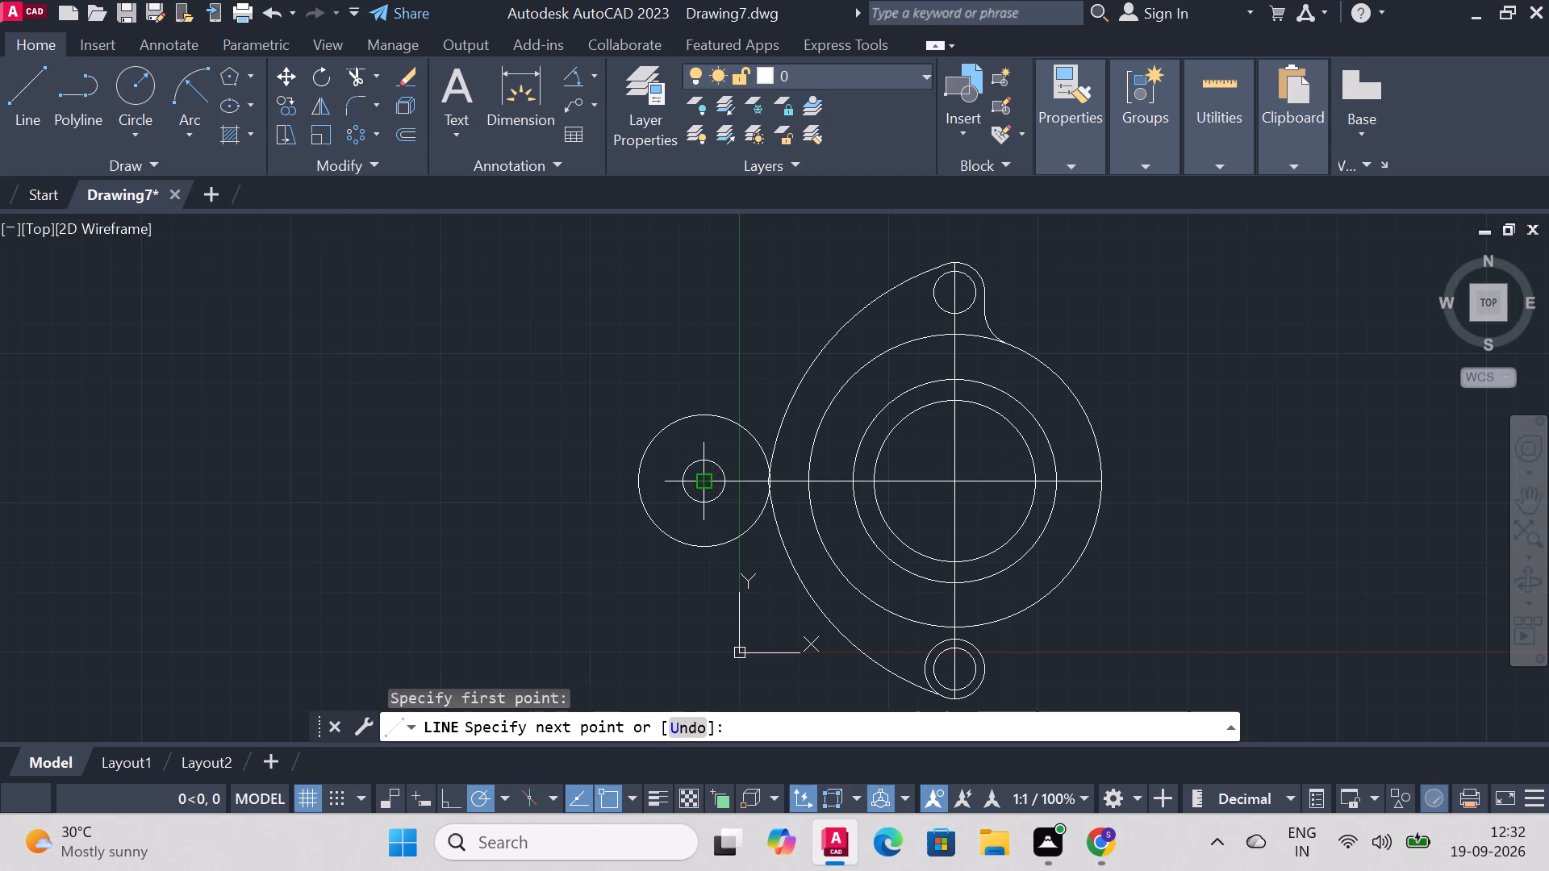
click(708, 416)
right_click(708, 416)
click(761, 430)
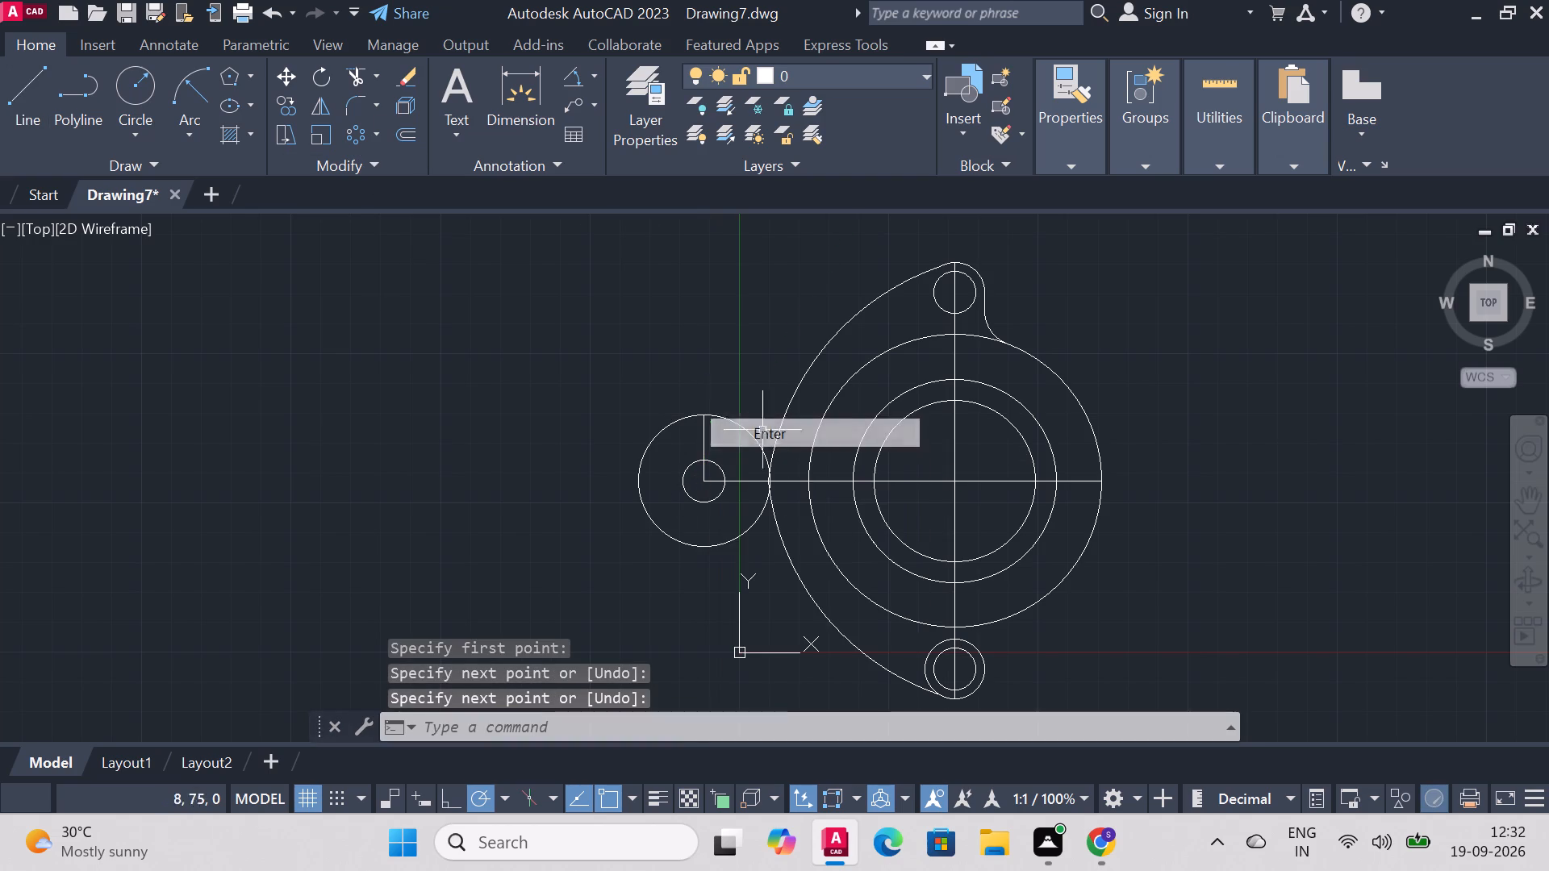
click(37, 100)
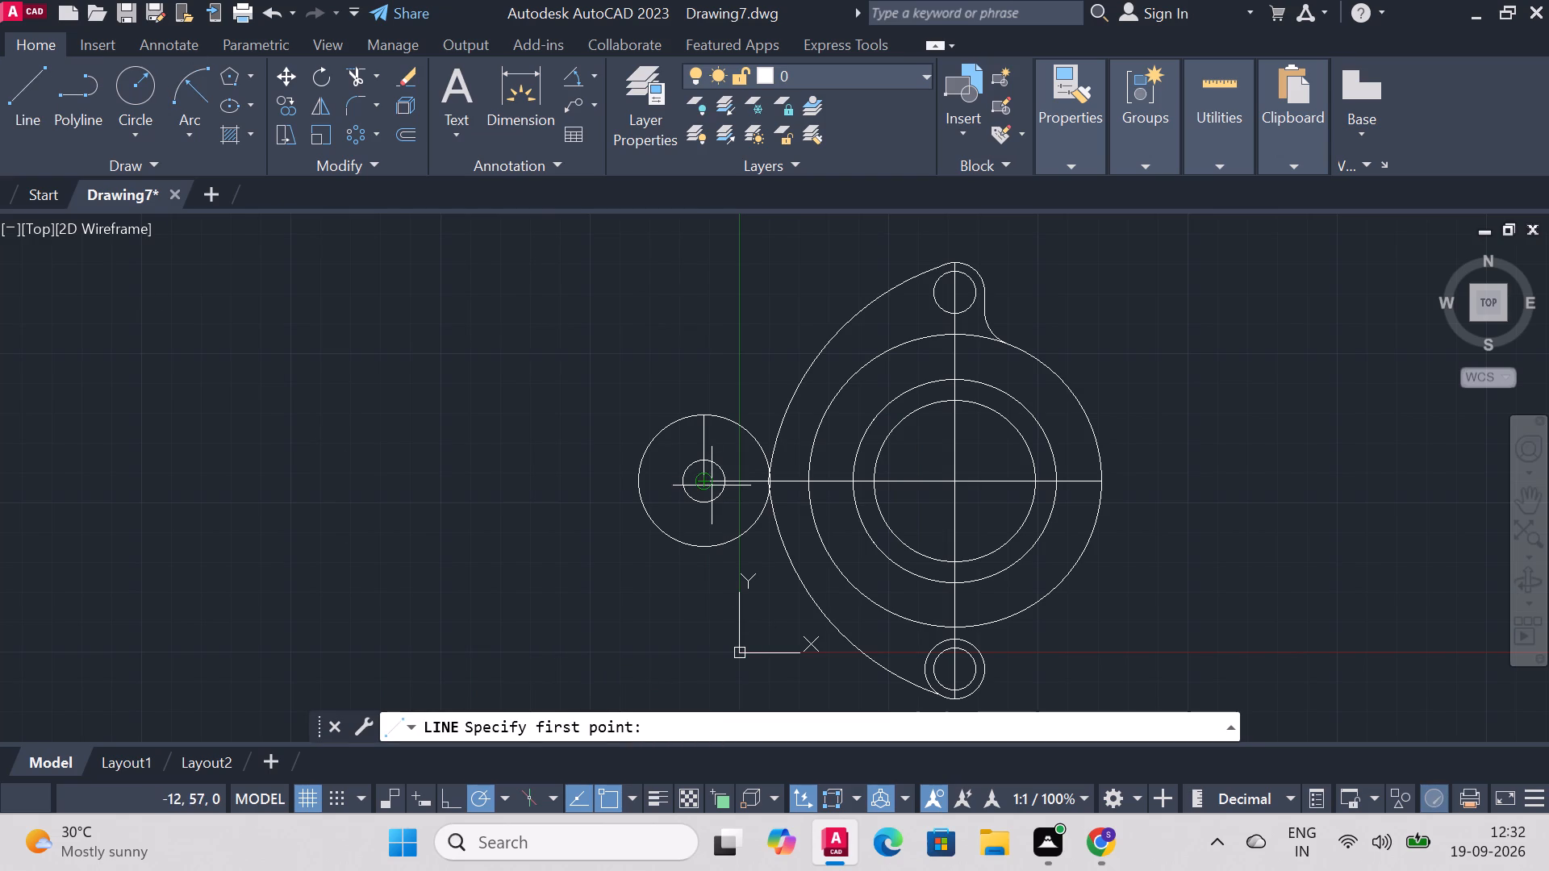
click(704, 483)
click(708, 548)
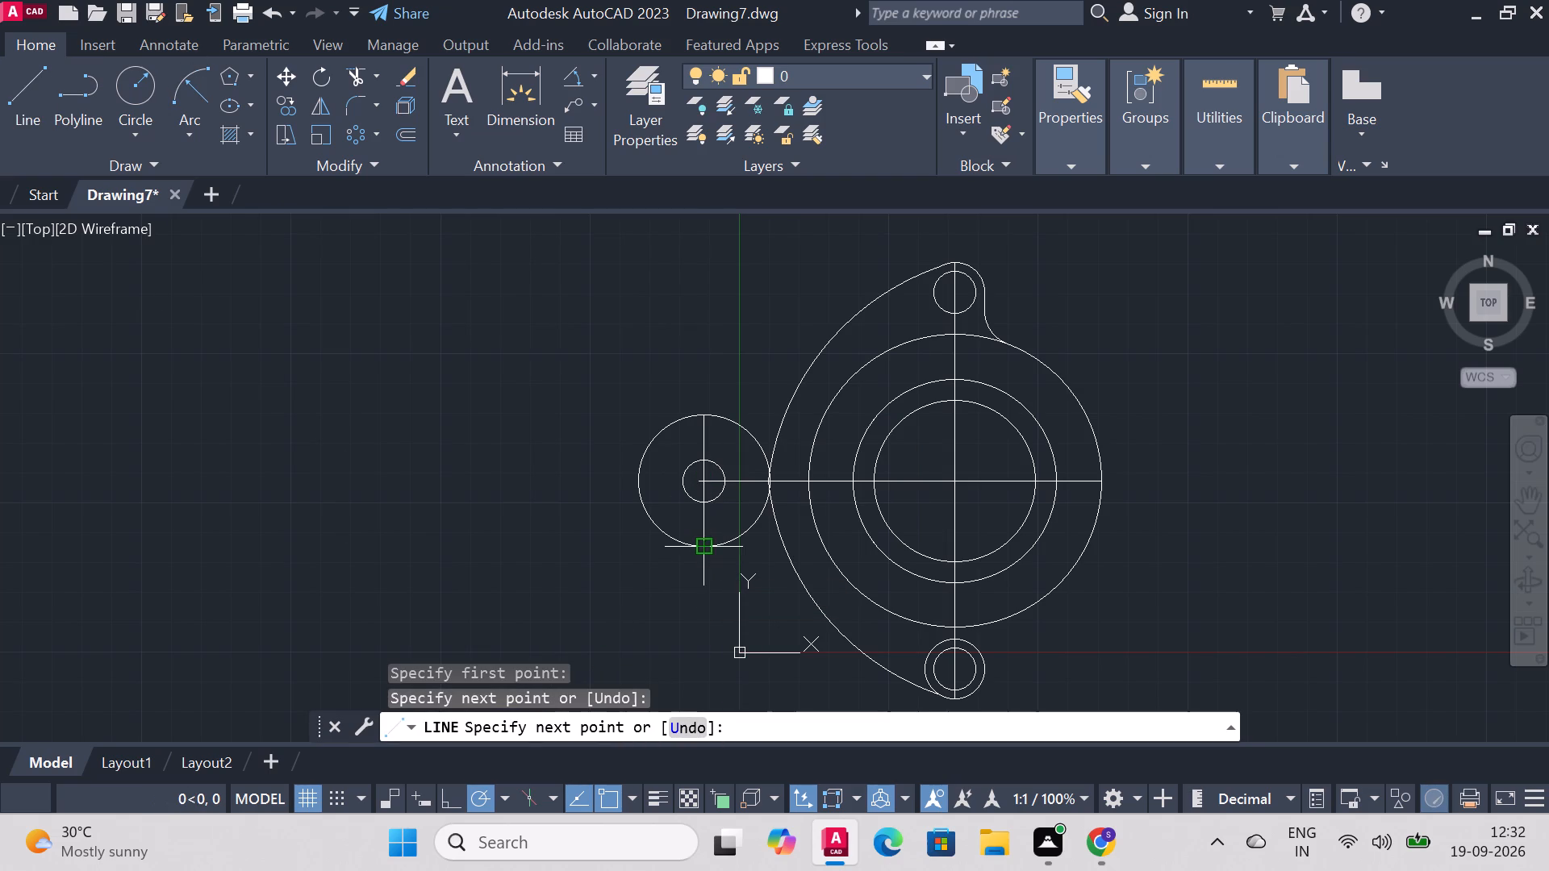
right_click(708, 548)
click(804, 280)
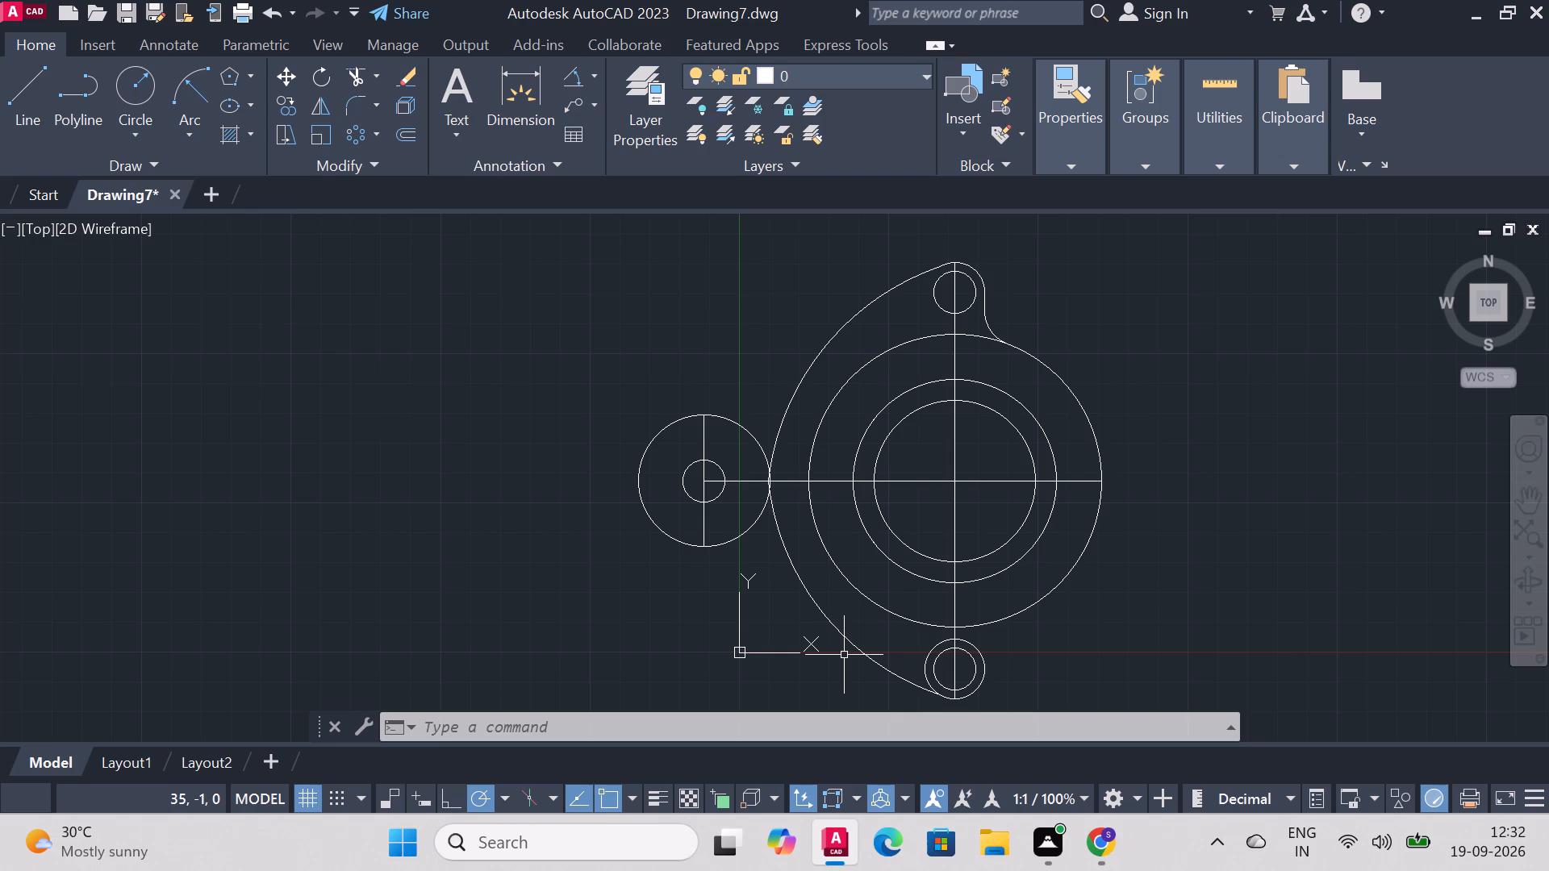
Draw horizontal lines from the top and bottom of the 22 mm radius circle to the upper and lower 85 mm radius arcs.
click(15, 93)
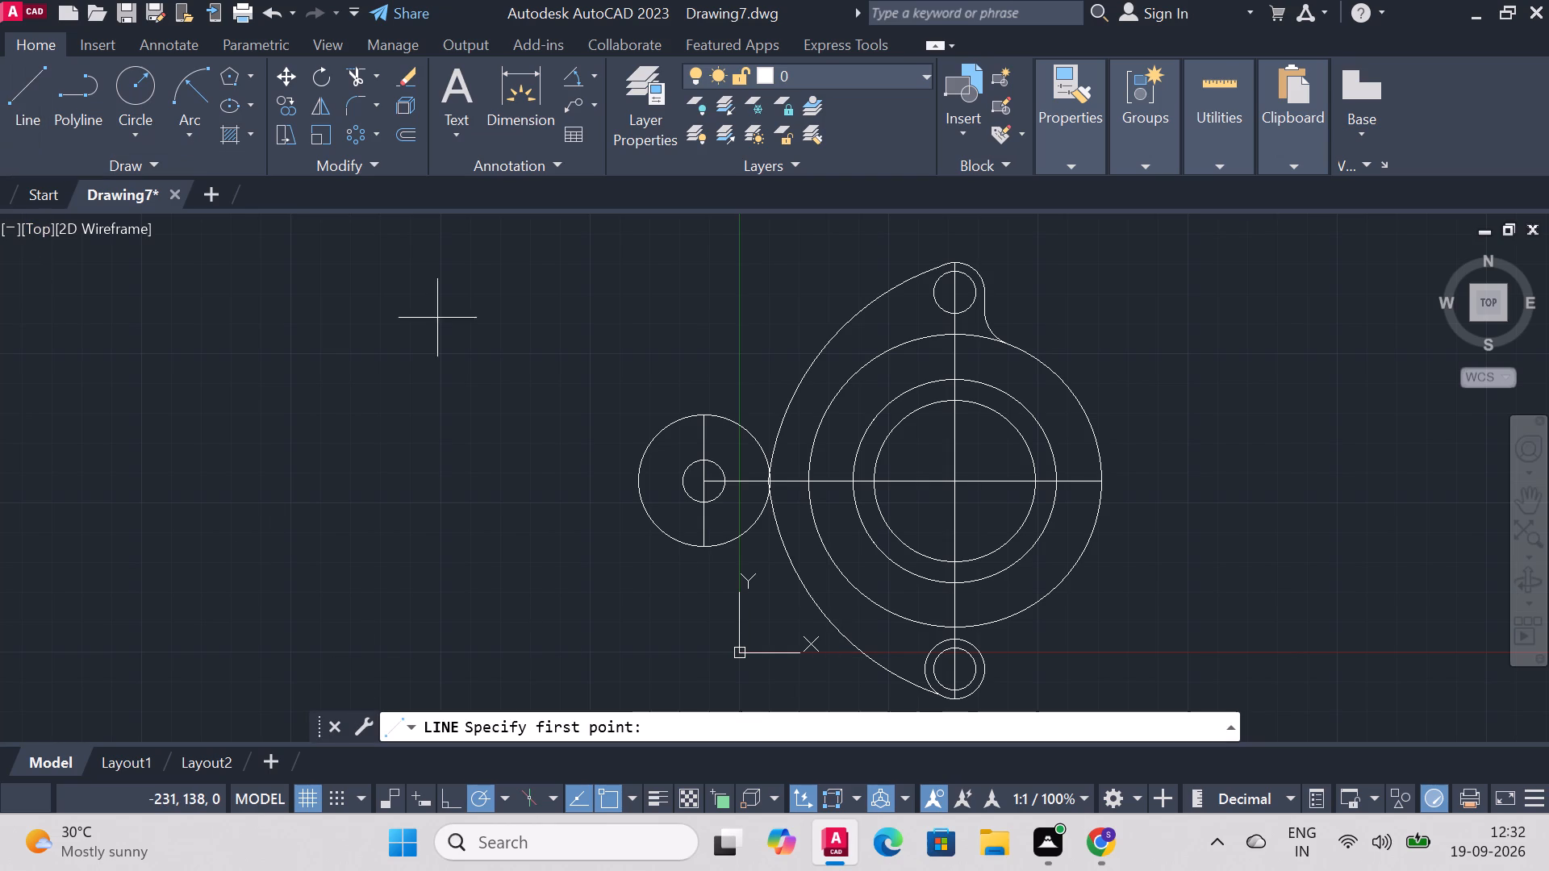
click(704, 414)
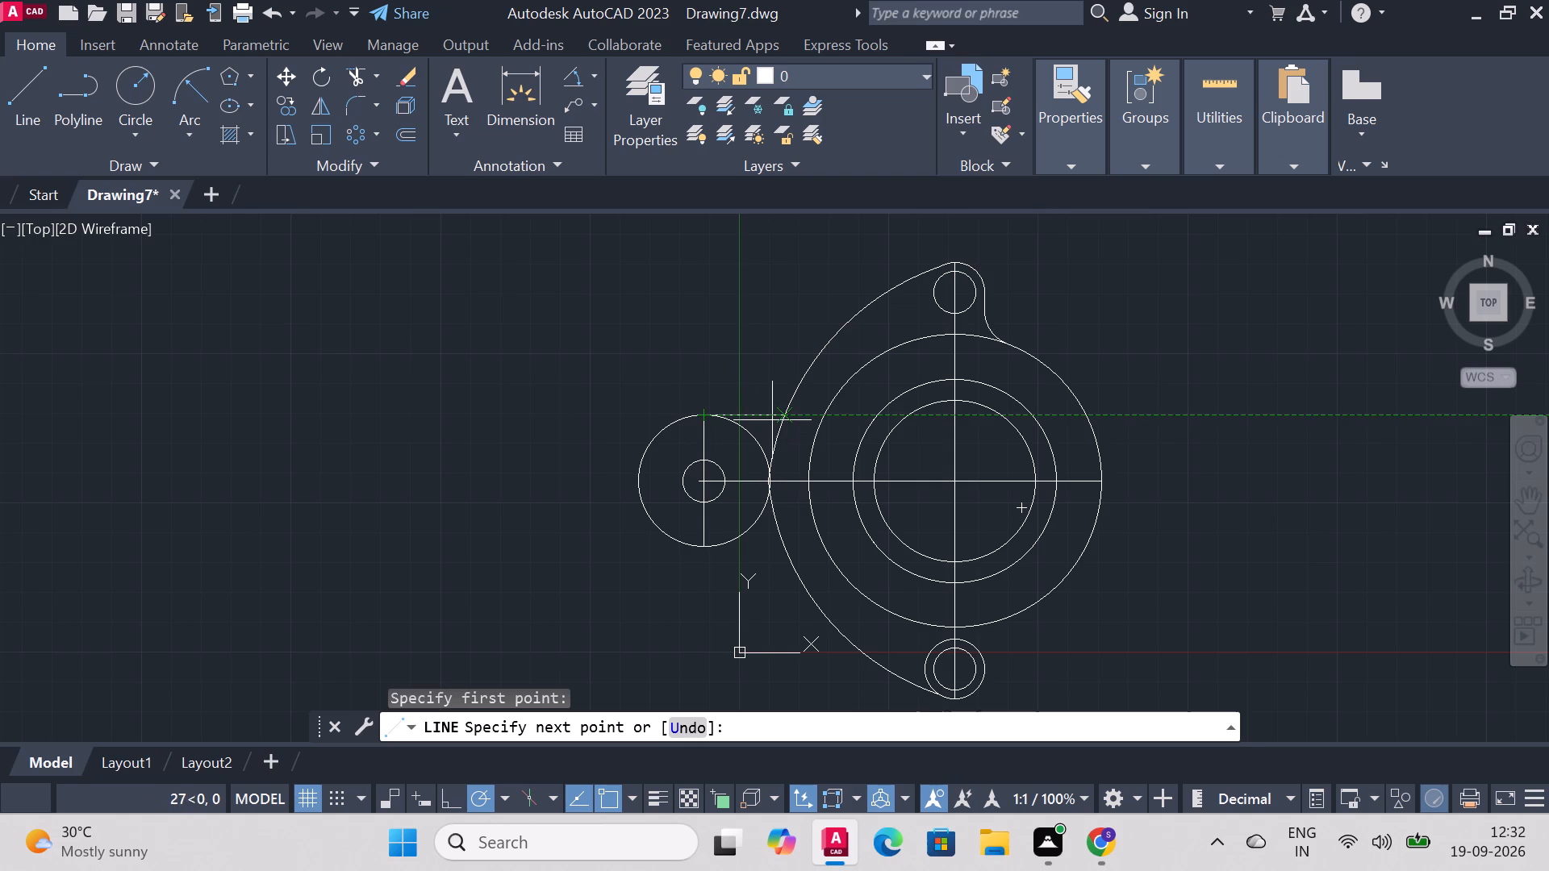
click(772, 420)
right_click(759, 420)
click(845, 427)
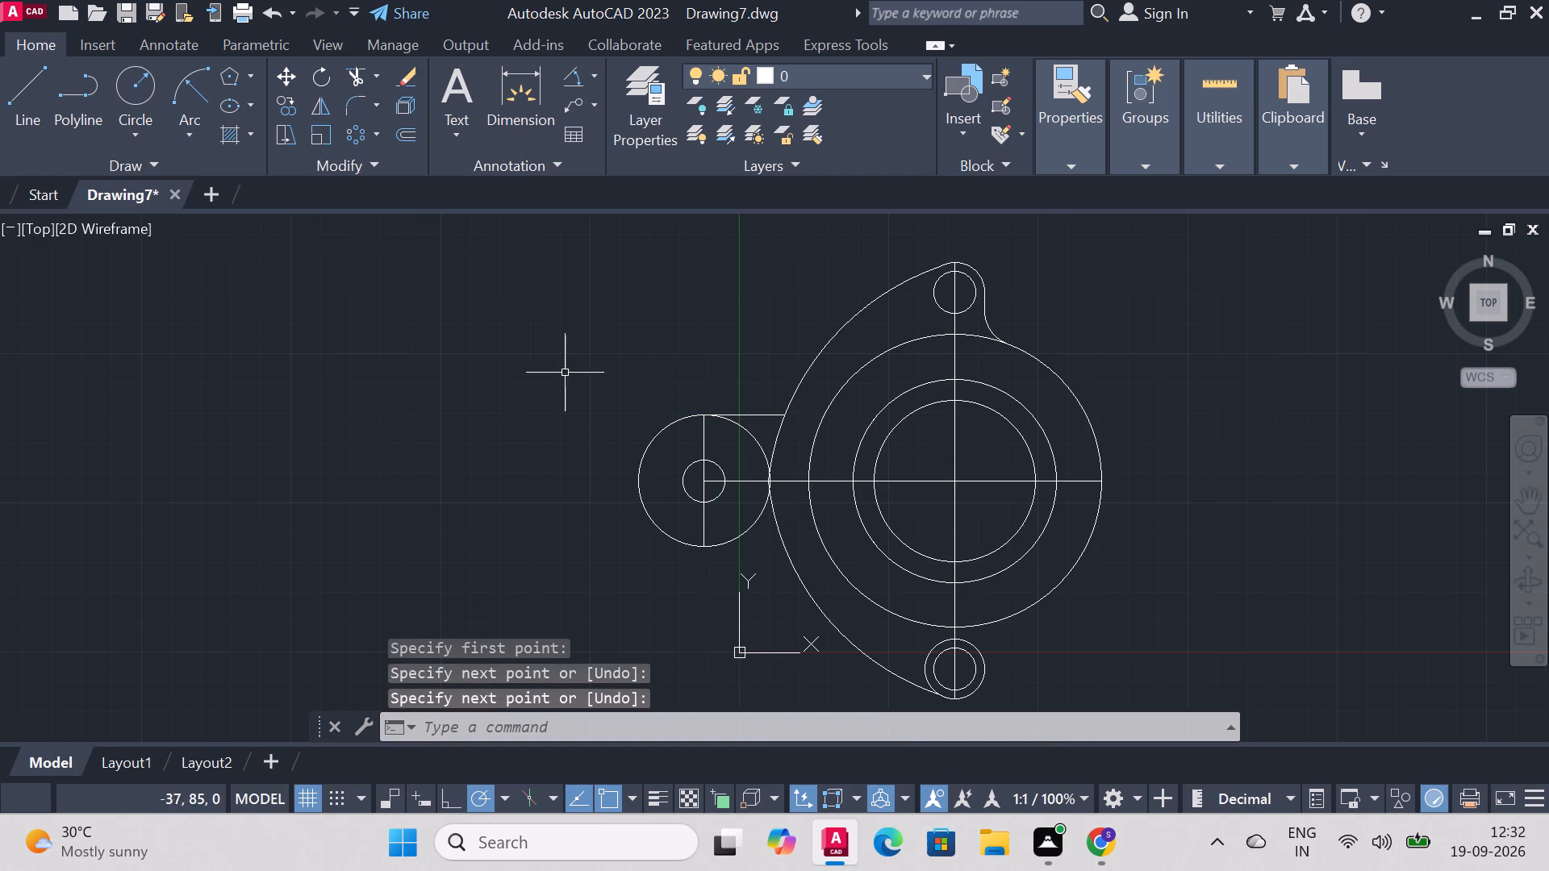
right_click(488, 511)
click(550, 41)
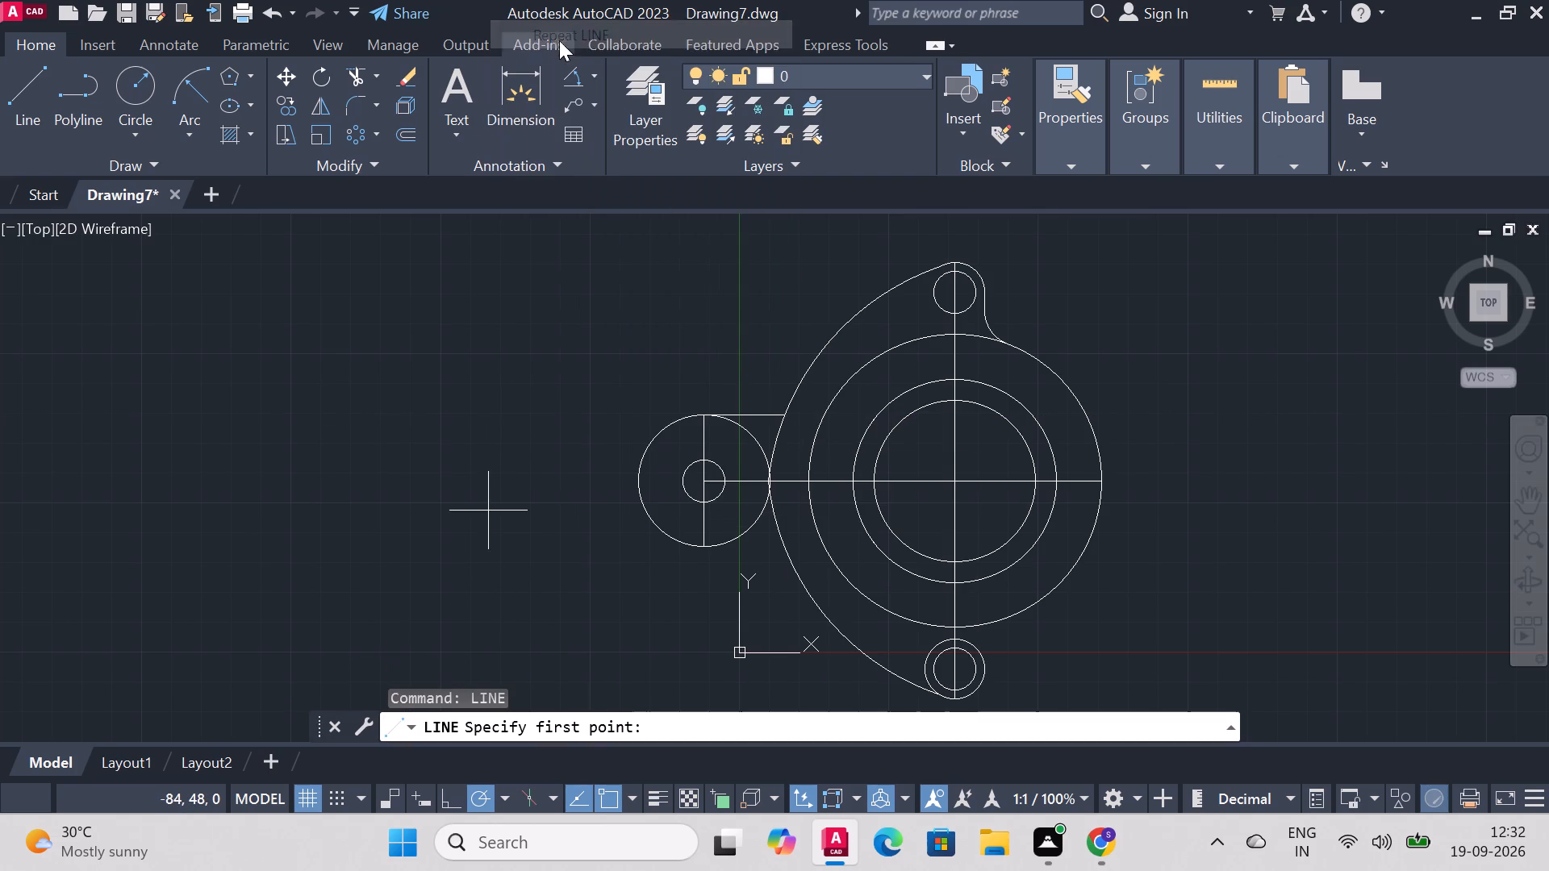
click(708, 547)
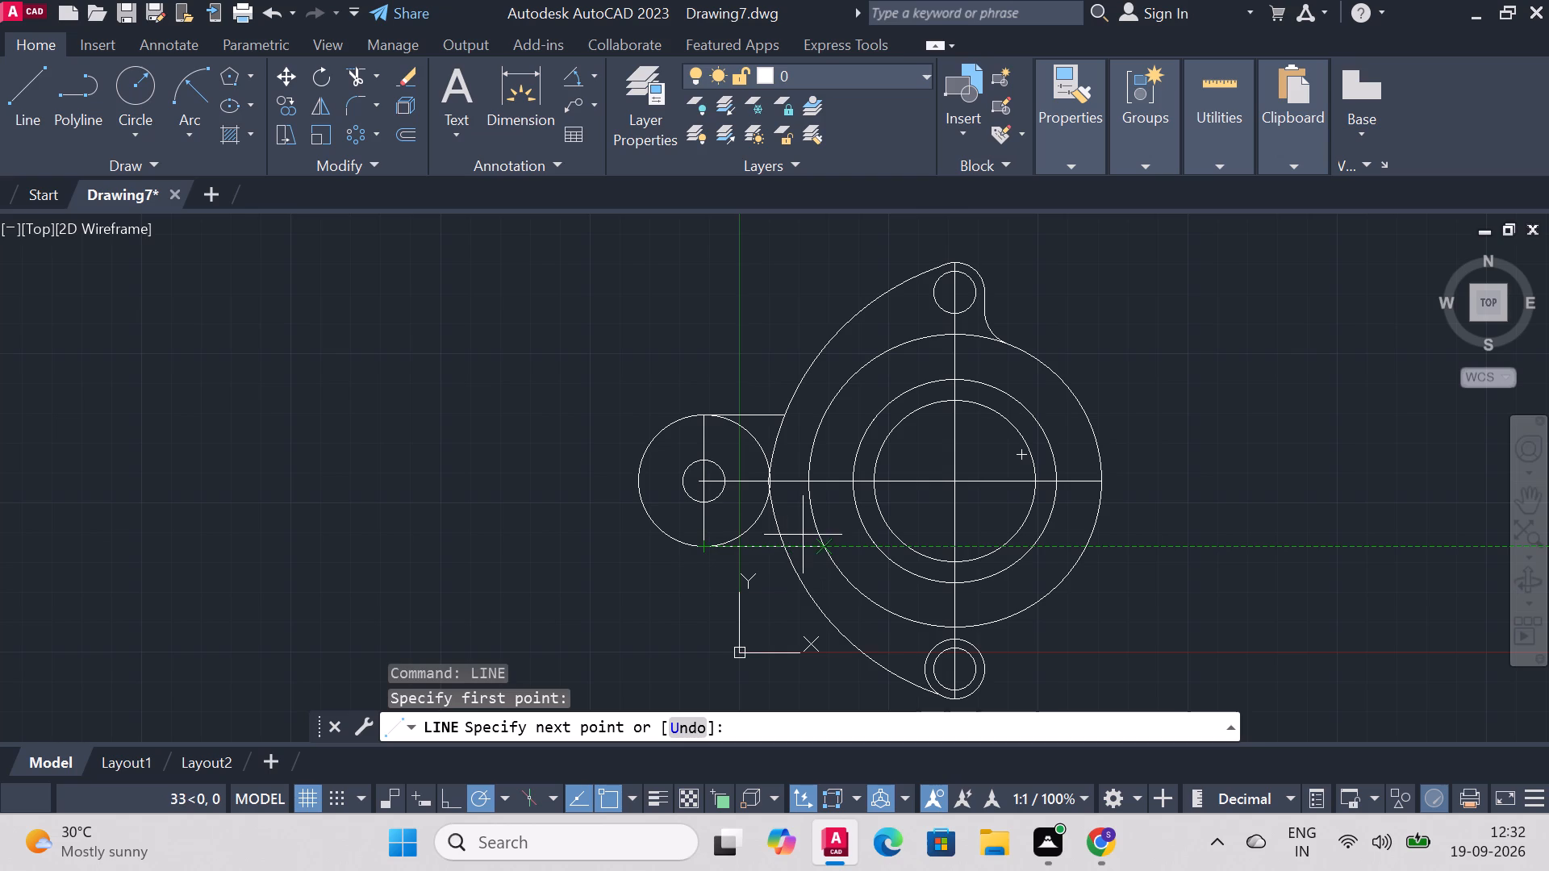
click(777, 548)
right_click(777, 548)
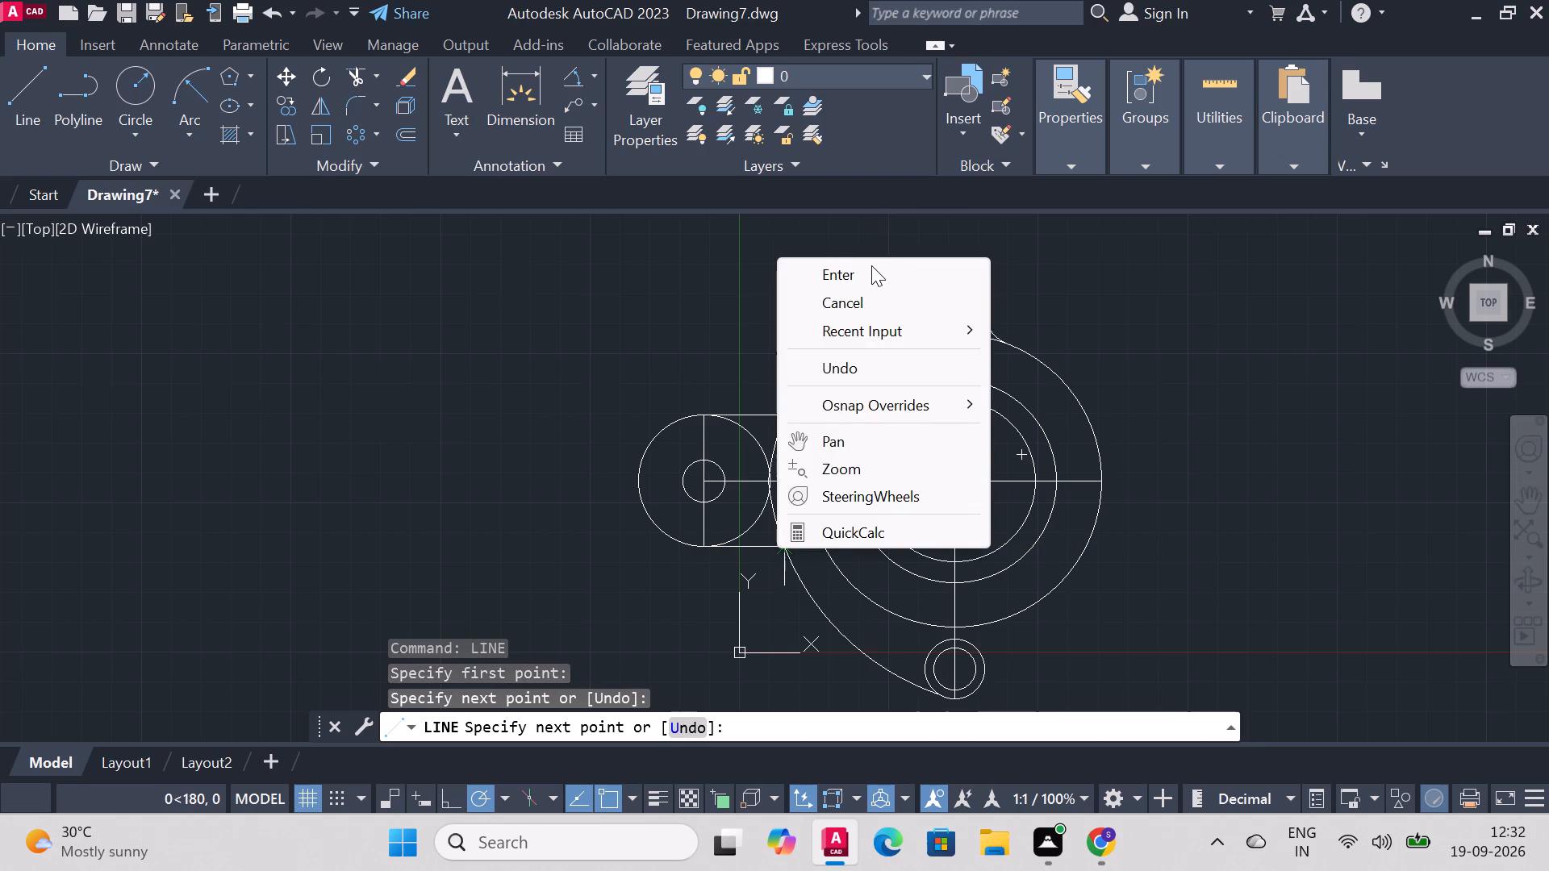
click(871, 265)
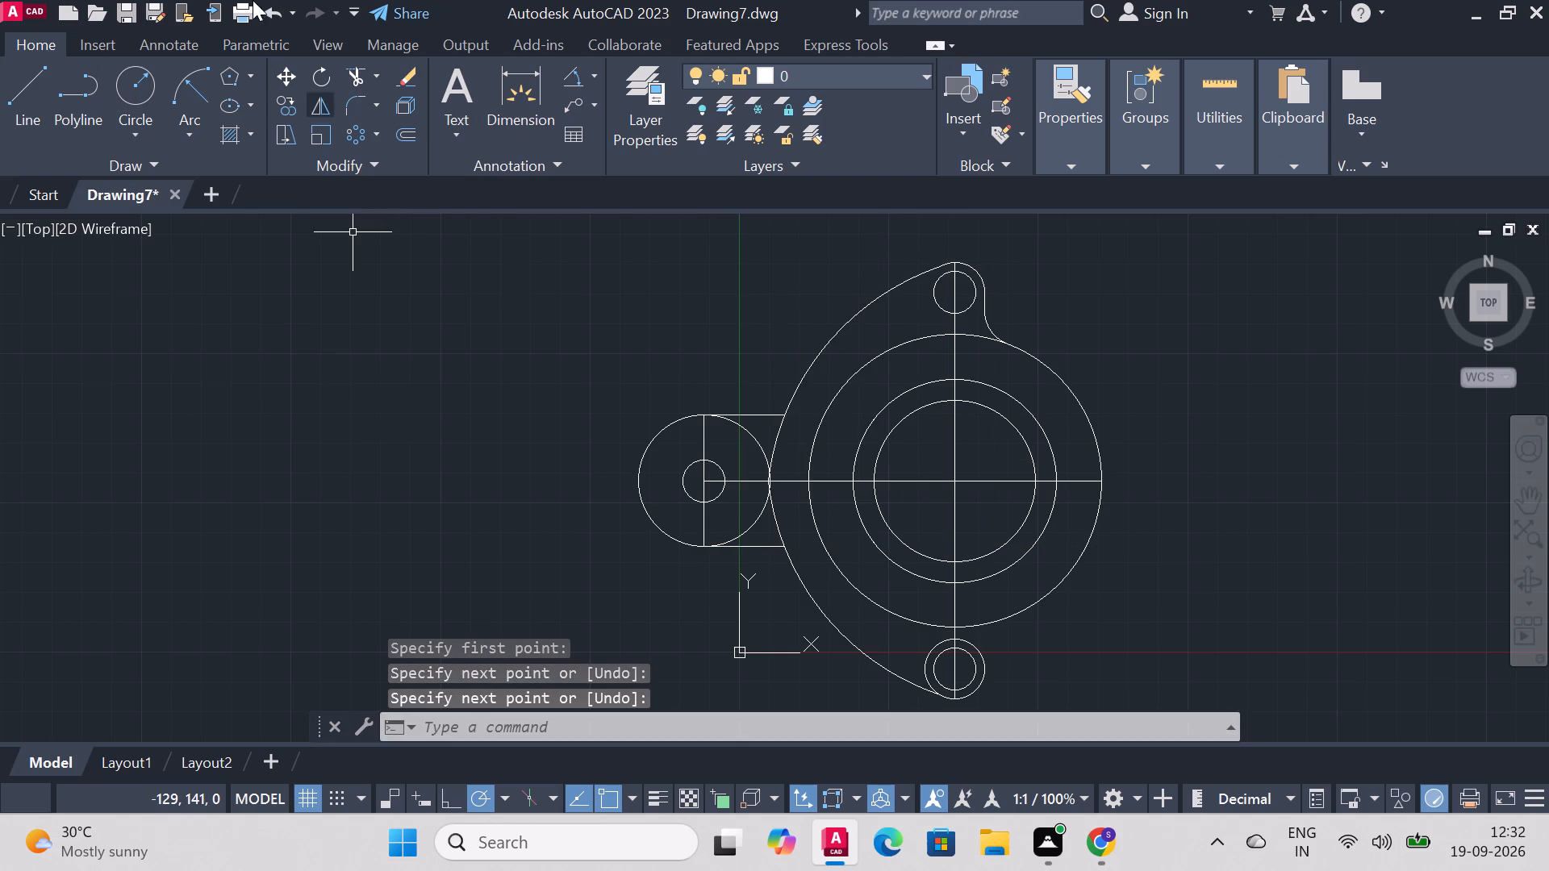
Fillet the upper 85 mm radius arc and the left lug's upper horizontal line with a 20 mm radius.
click(348, 95)
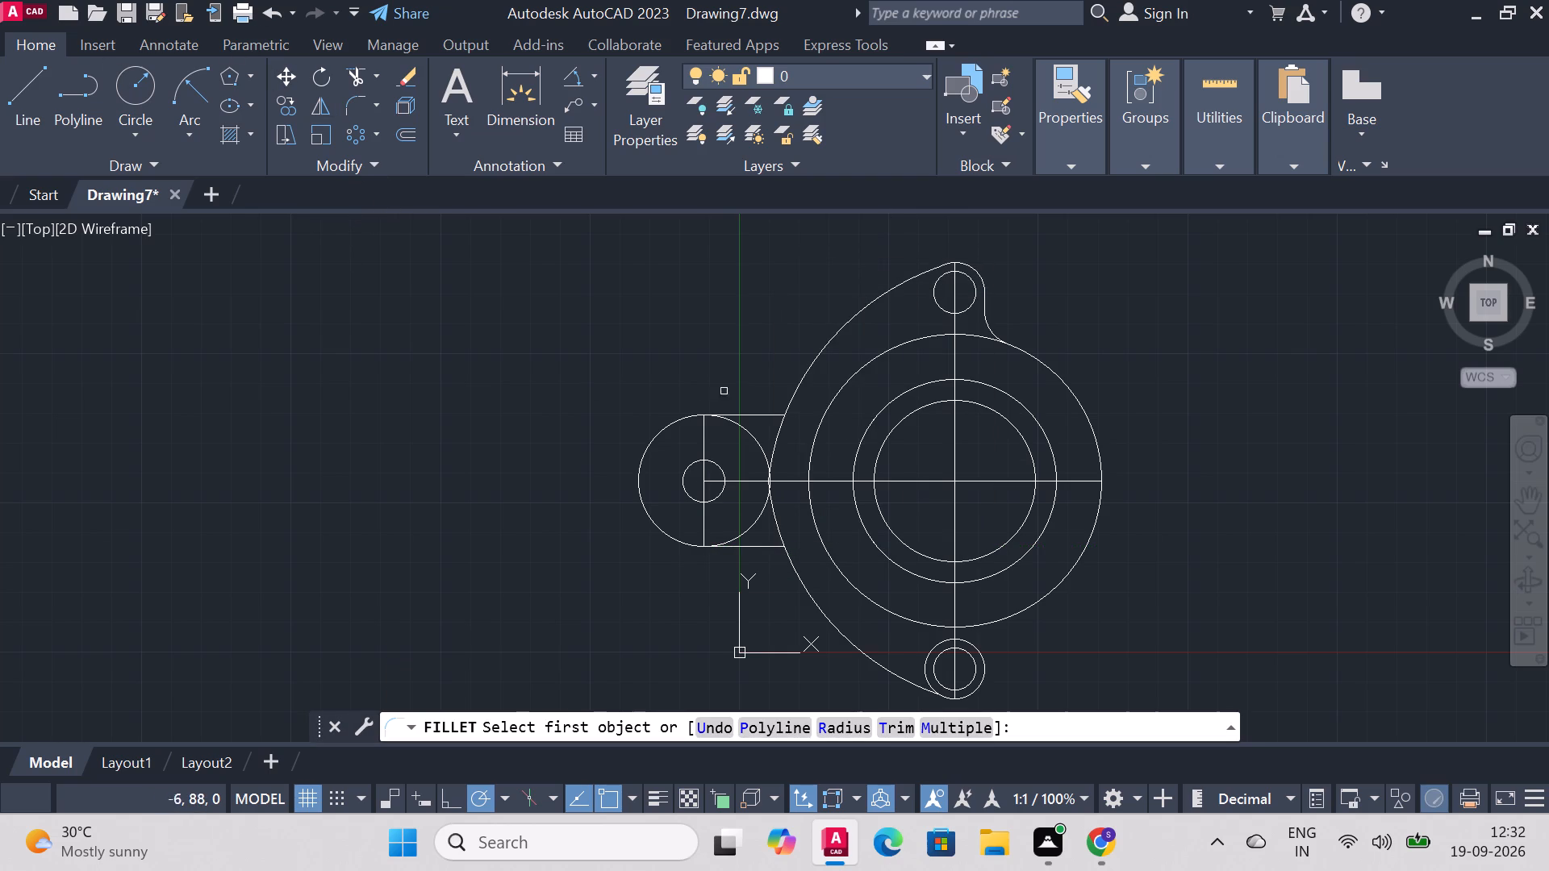
click(795, 398)
right_click(748, 416)
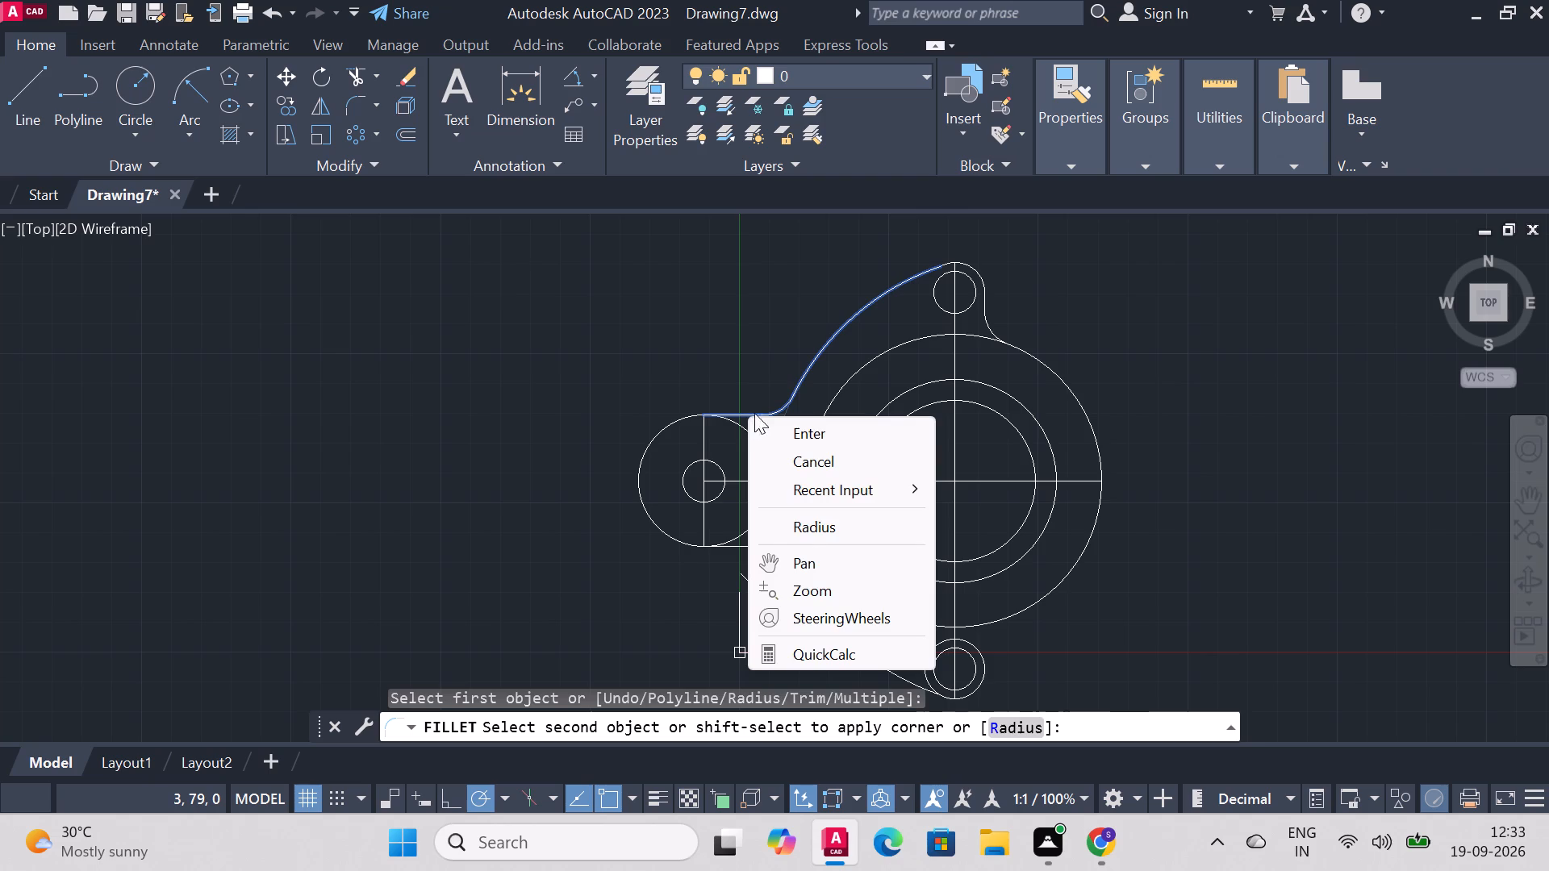
click(799, 428)
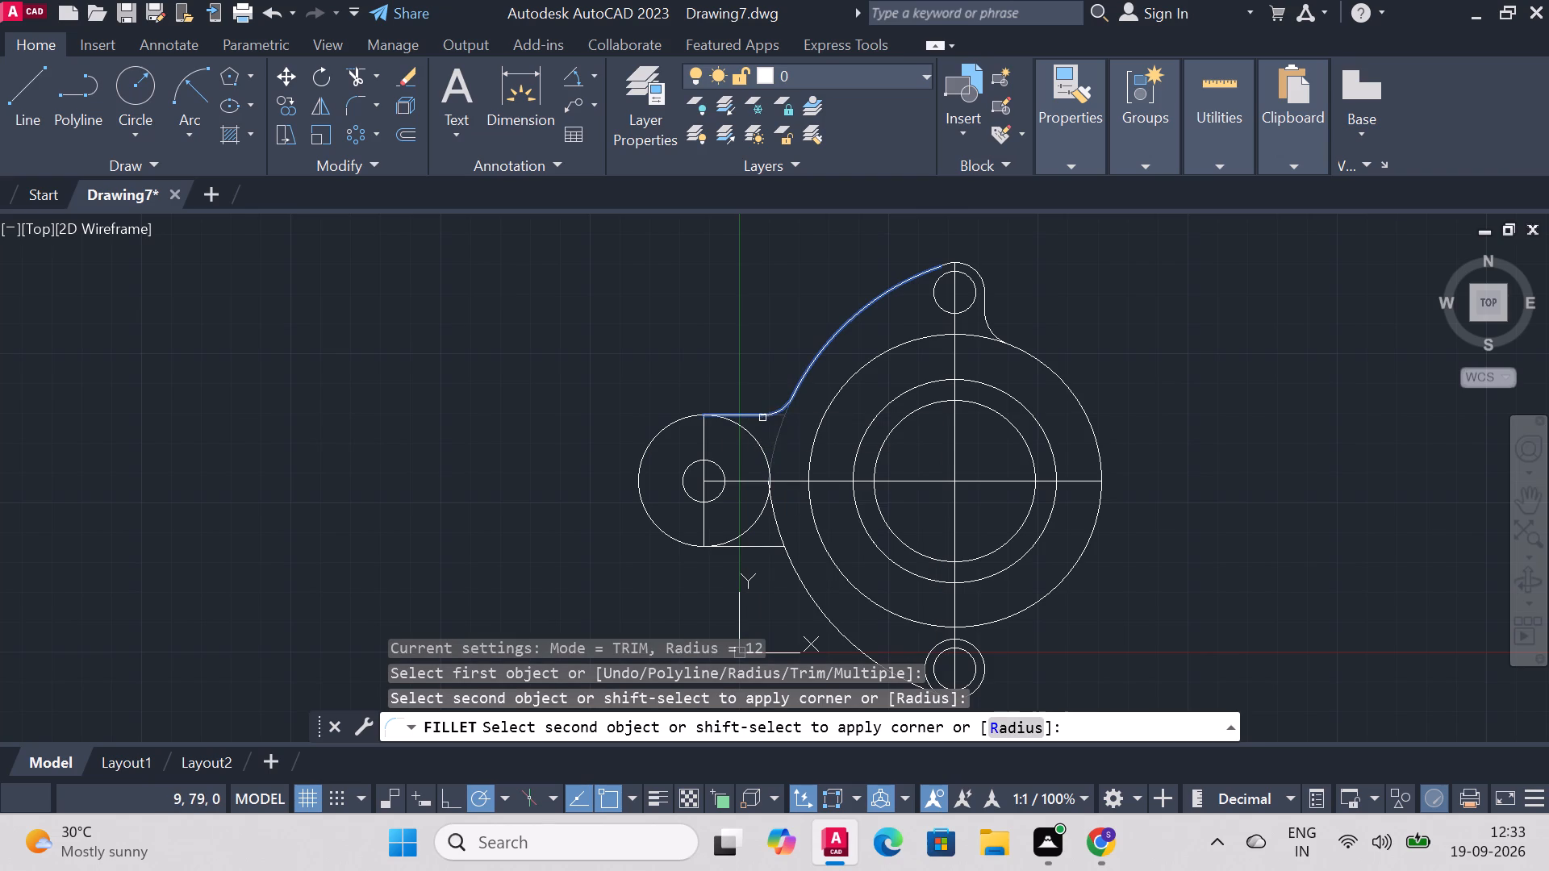
key(r)
key(Return)
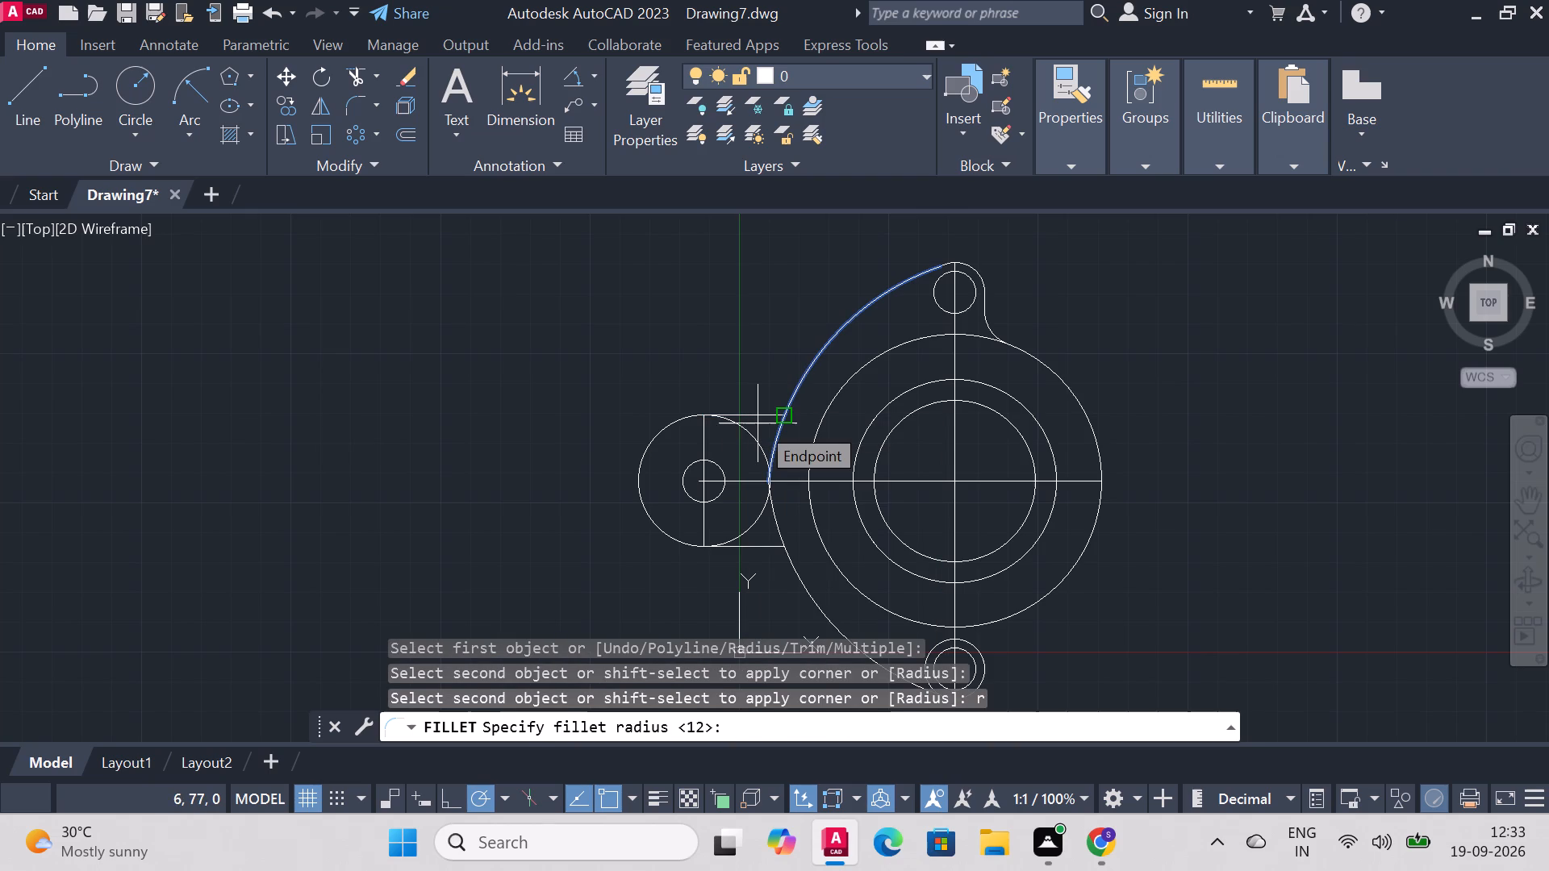
text(20)
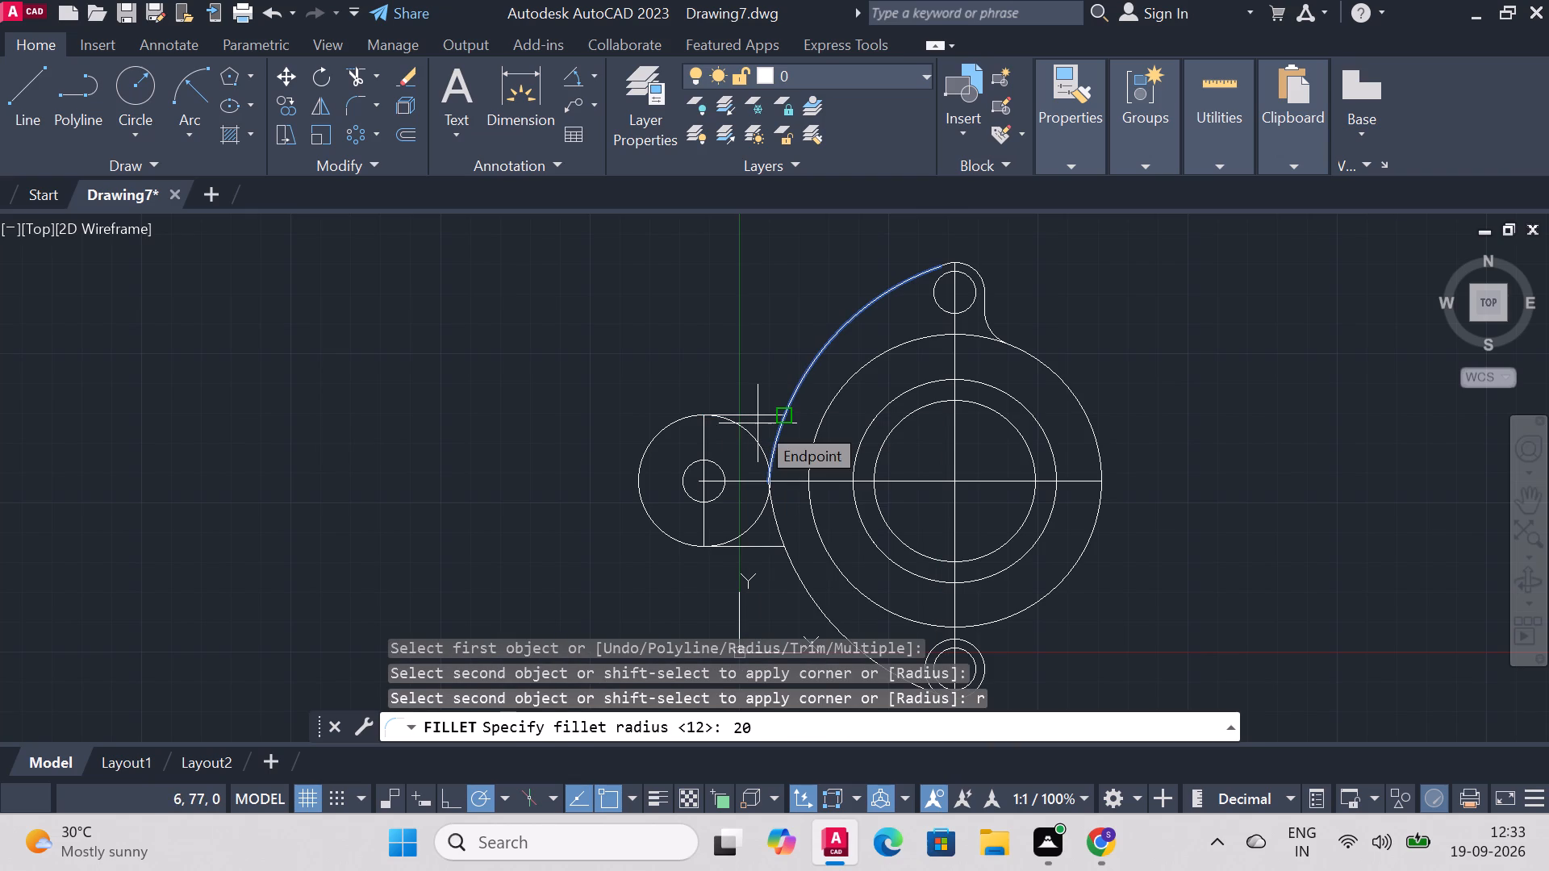
key(Return)
click(758, 416)
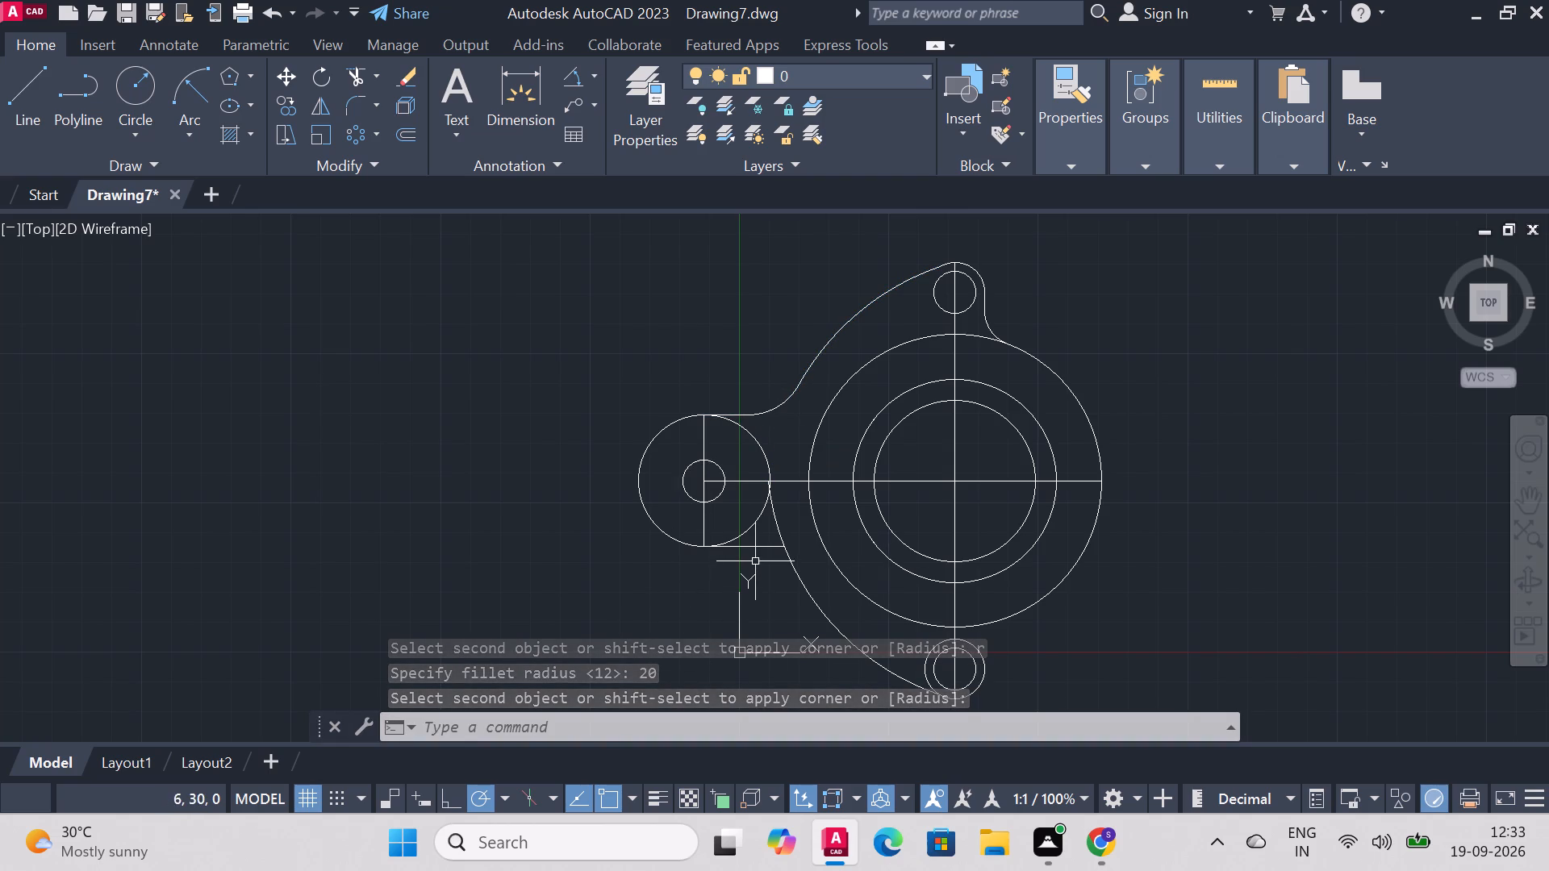
Fillet the left lug's lower horizontal line and the lower 85 mm radius arc with the same 20 mm radius.
right_click(405, 490)
click(480, 331)
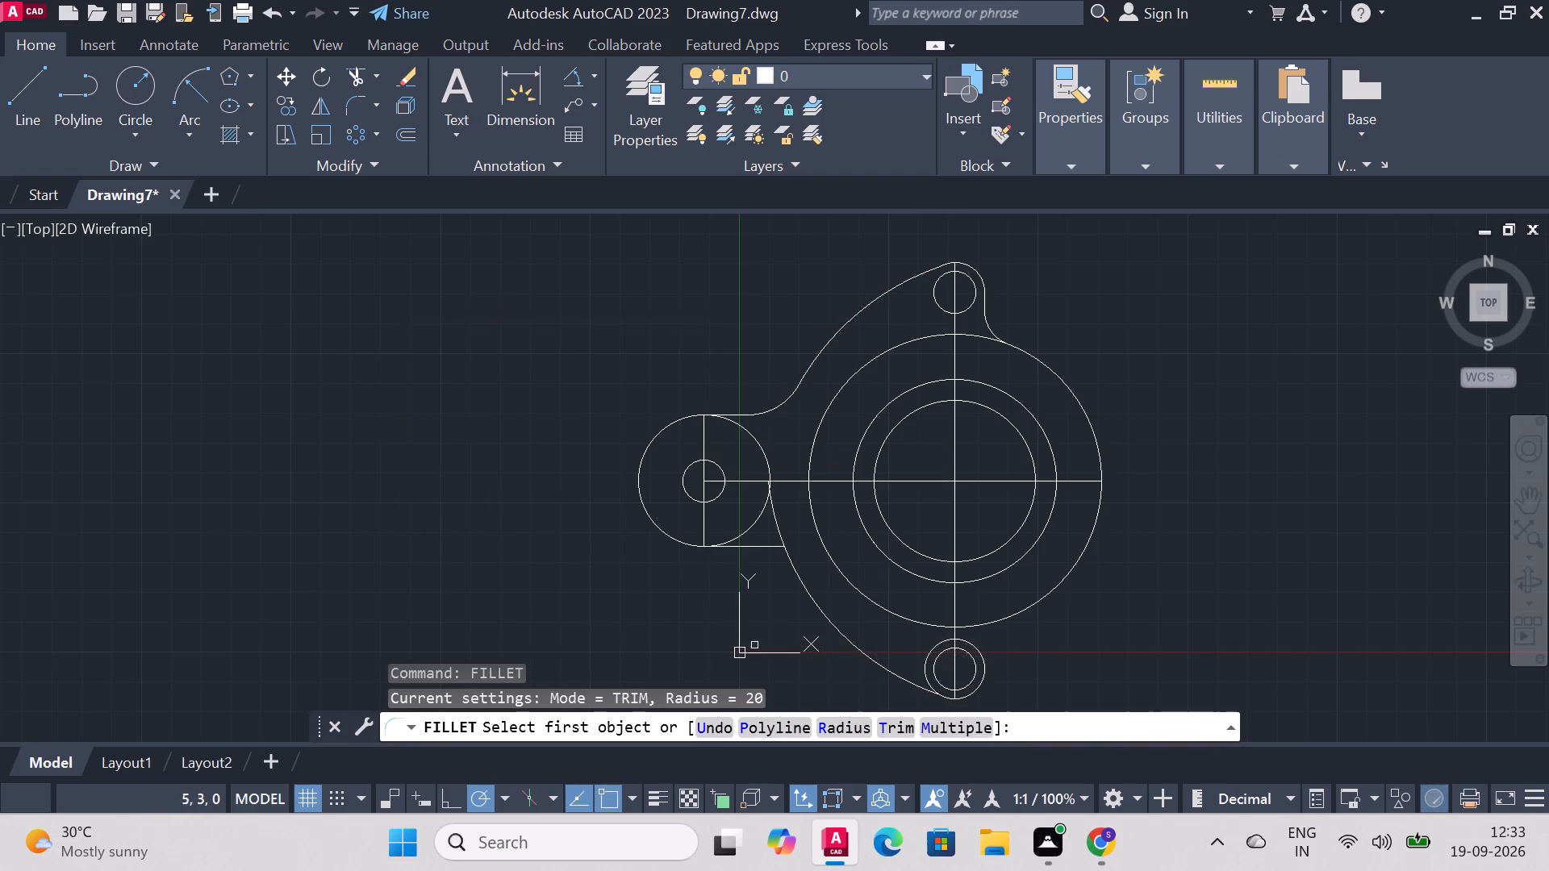
click(758, 546)
click(794, 566)
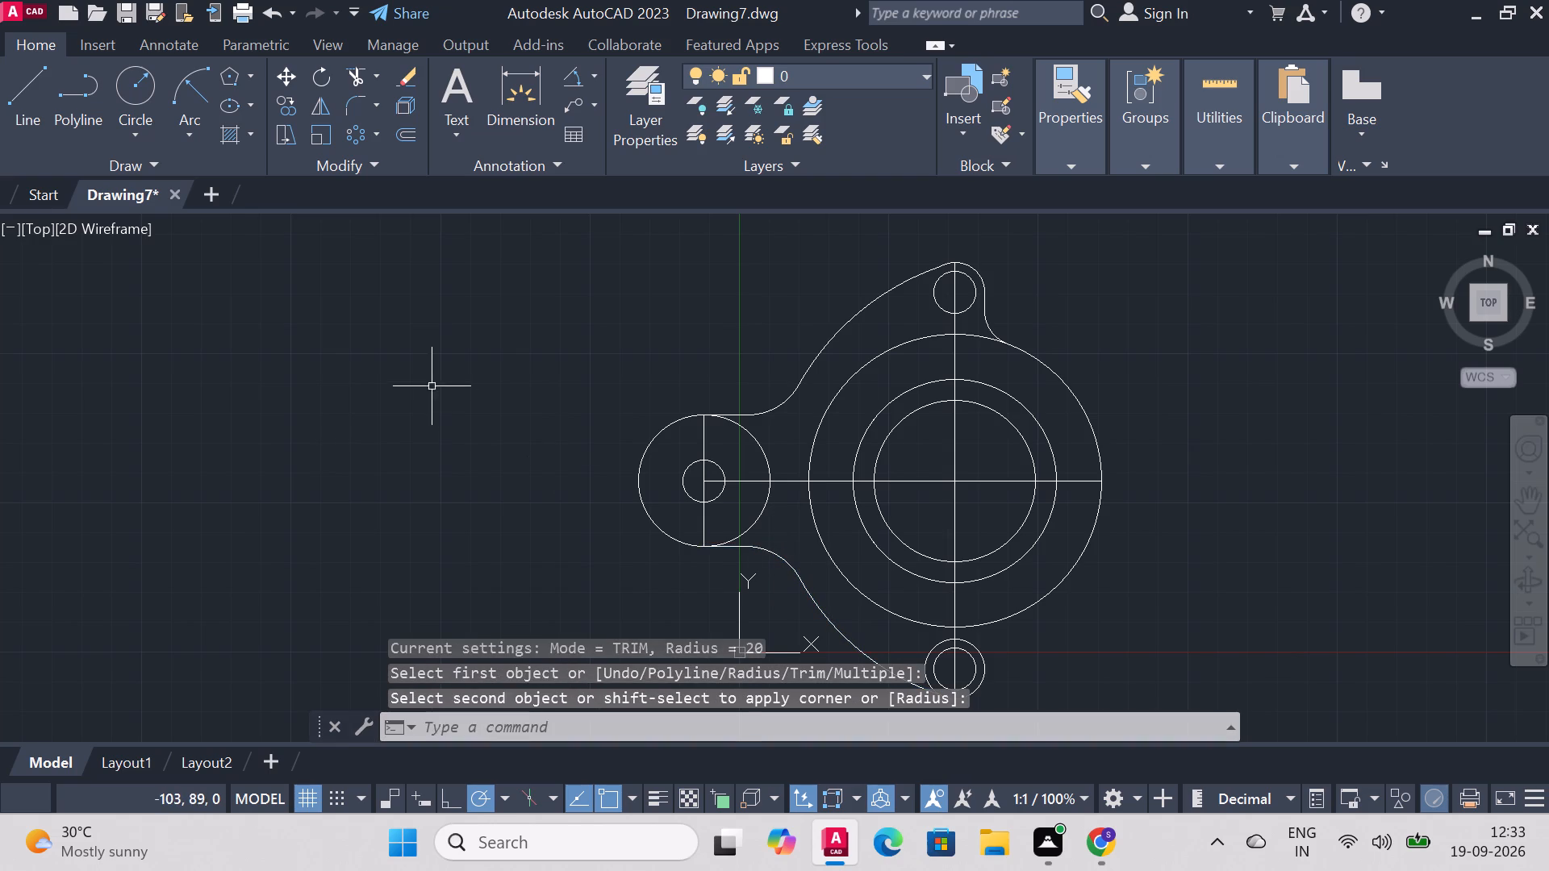
right_click(430, 385)
click(509, 341)
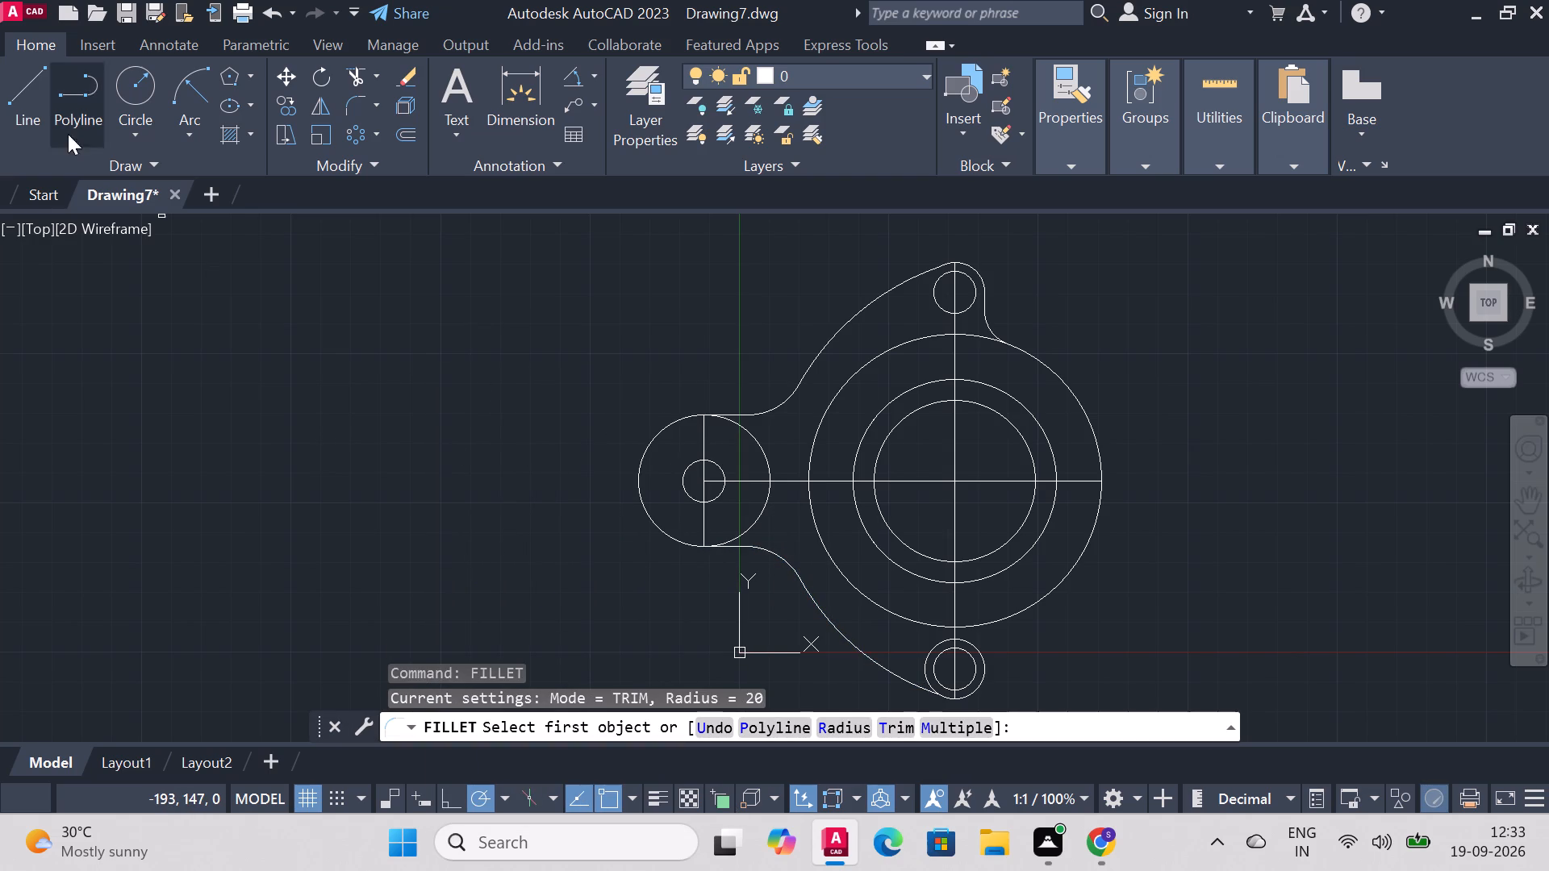
Draw a start-end-radius arc of about 61 mm radius joining the two 20 mm fillets' arc-side ends, concentric with the main circles.
click(202, 93)
scroll(644, 352, up, 1)
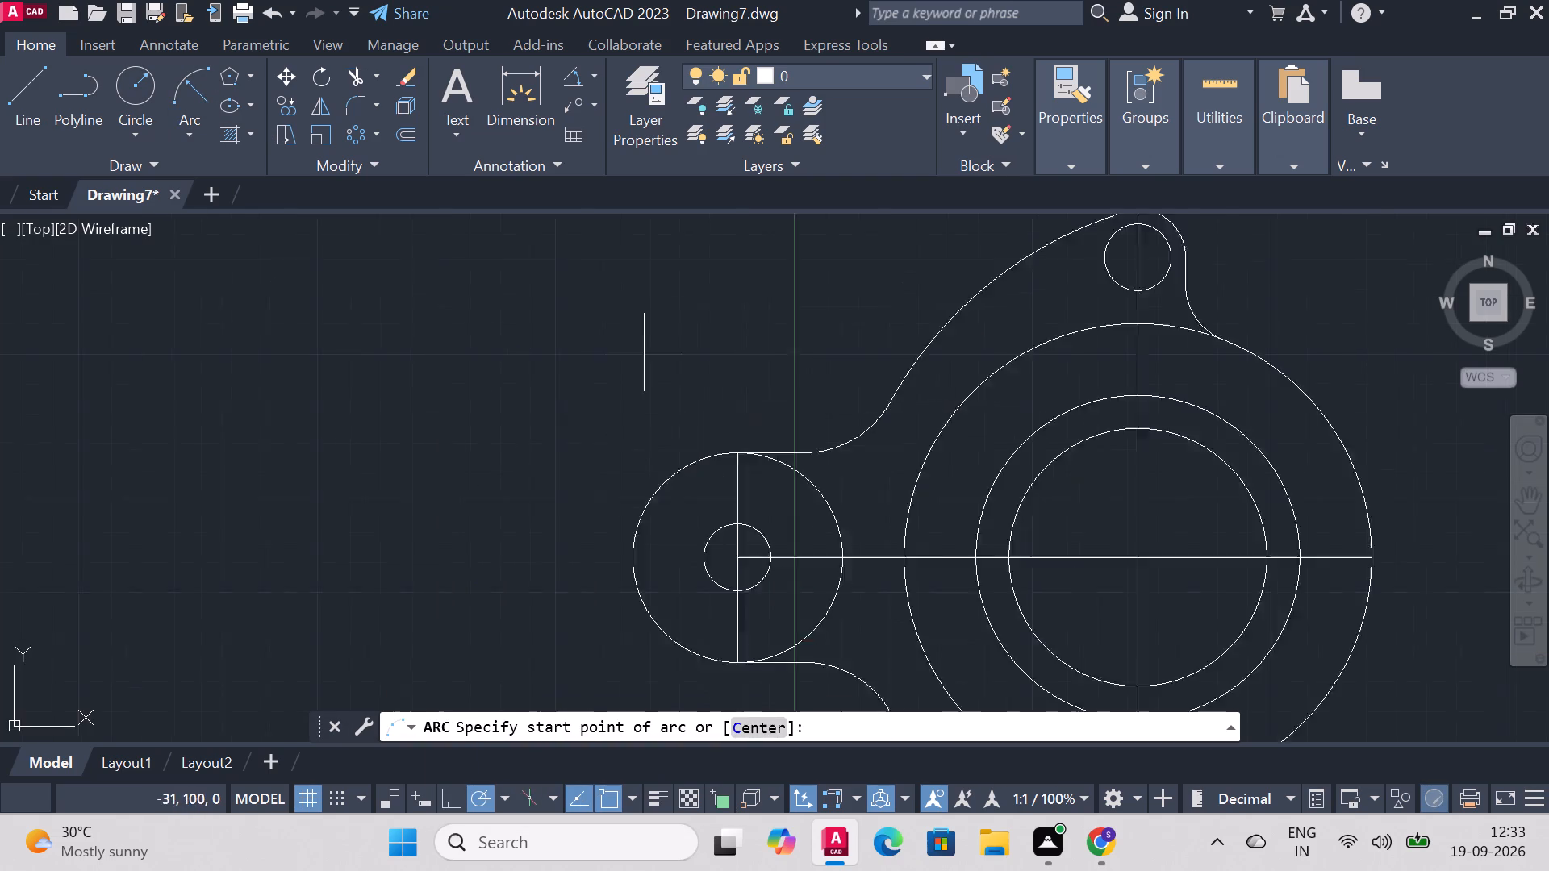
scroll(644, 352, up, 1)
scroll(971, 479, down, 4)
scroll(1064, 605, up, 2)
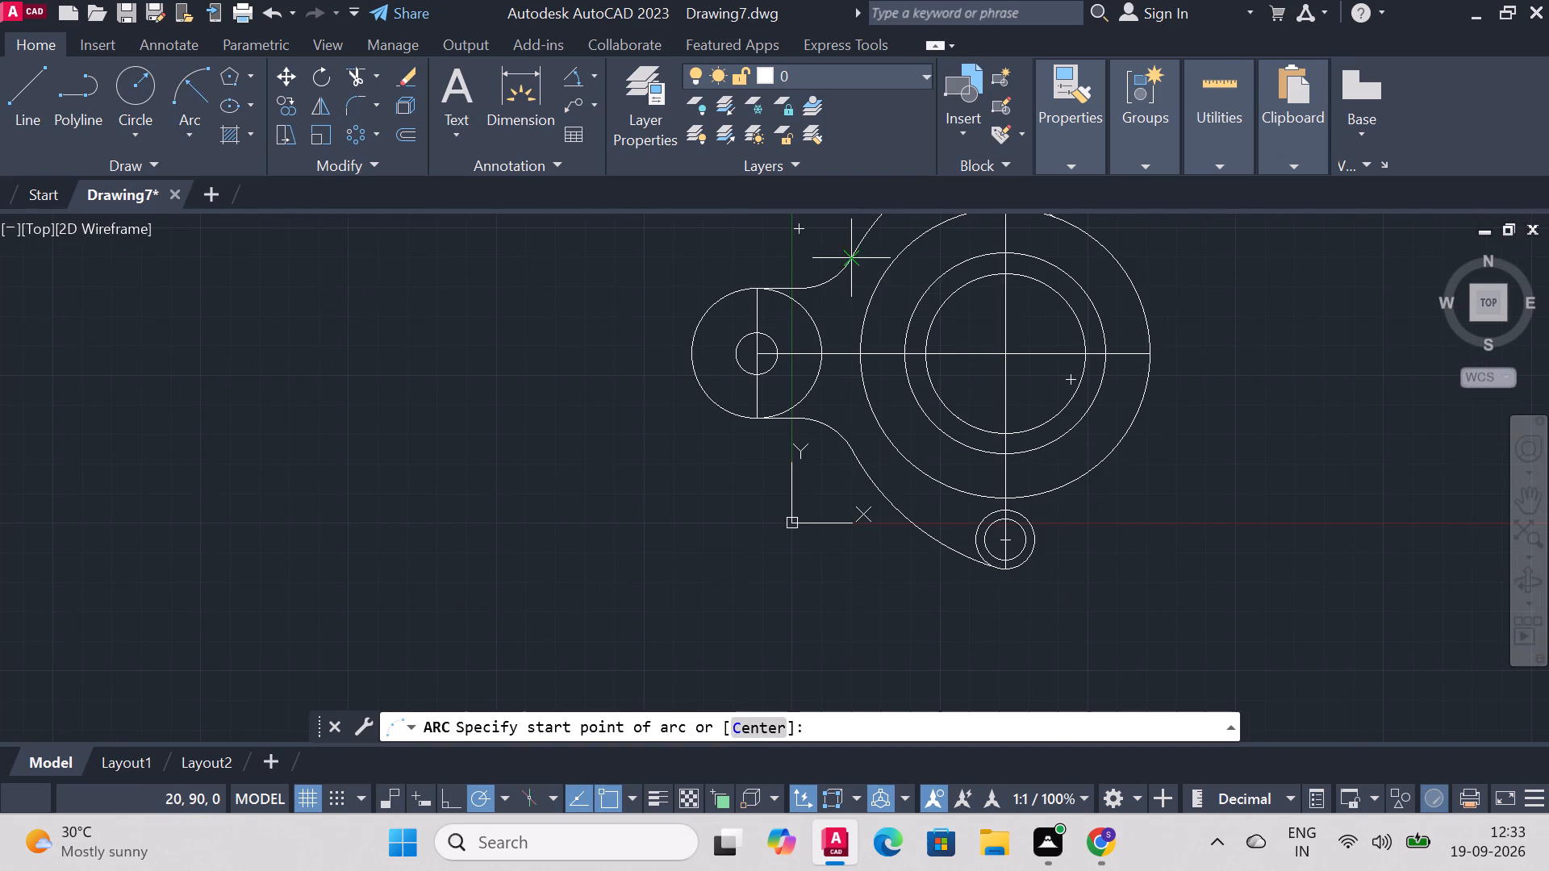
click(851, 261)
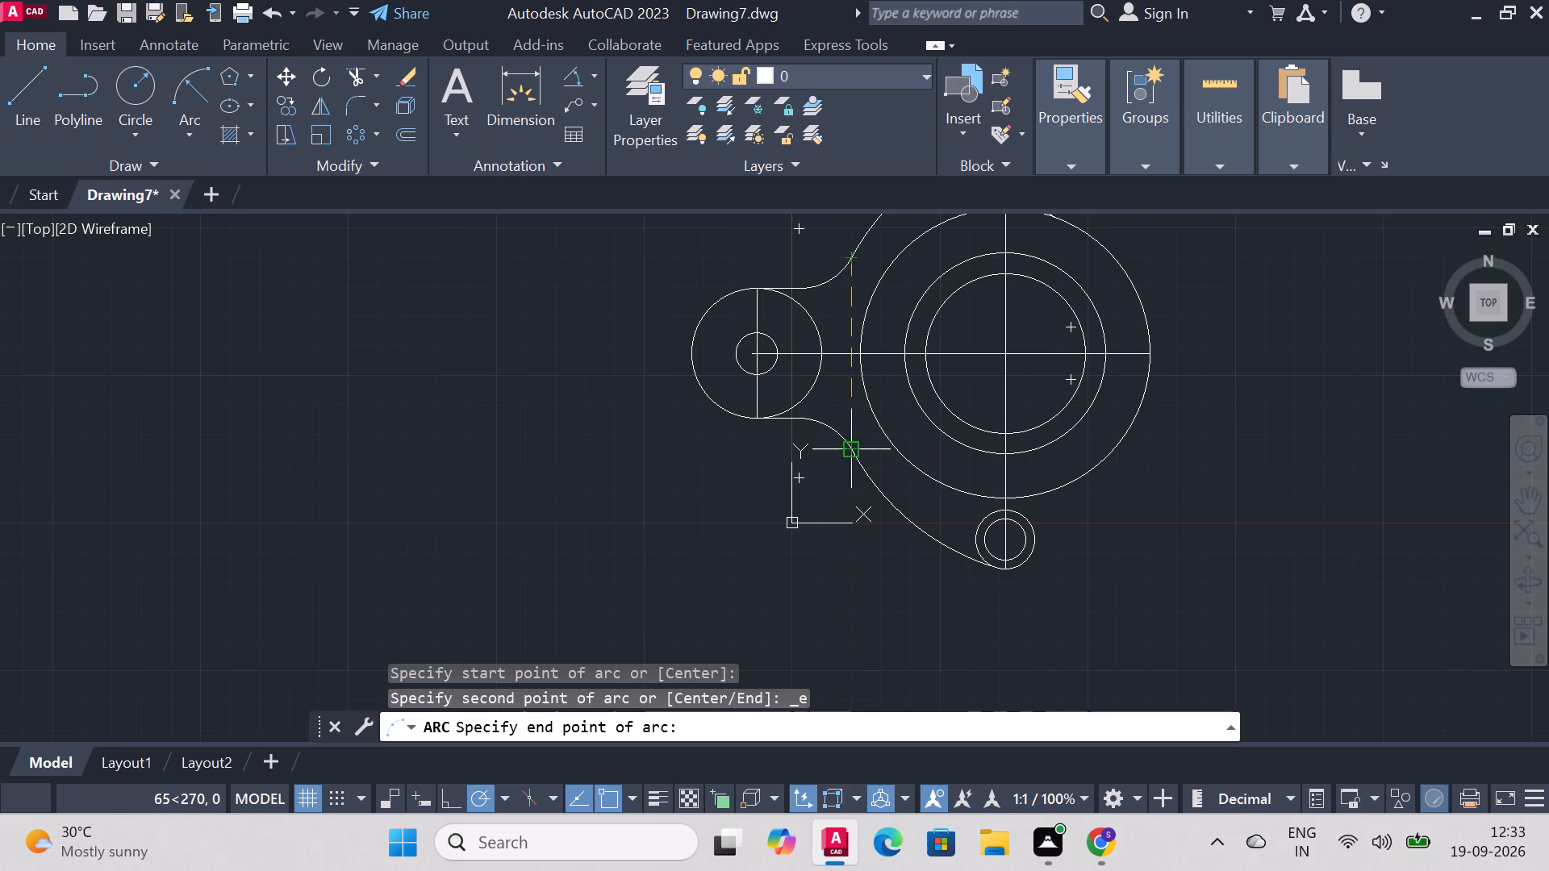
click(855, 447)
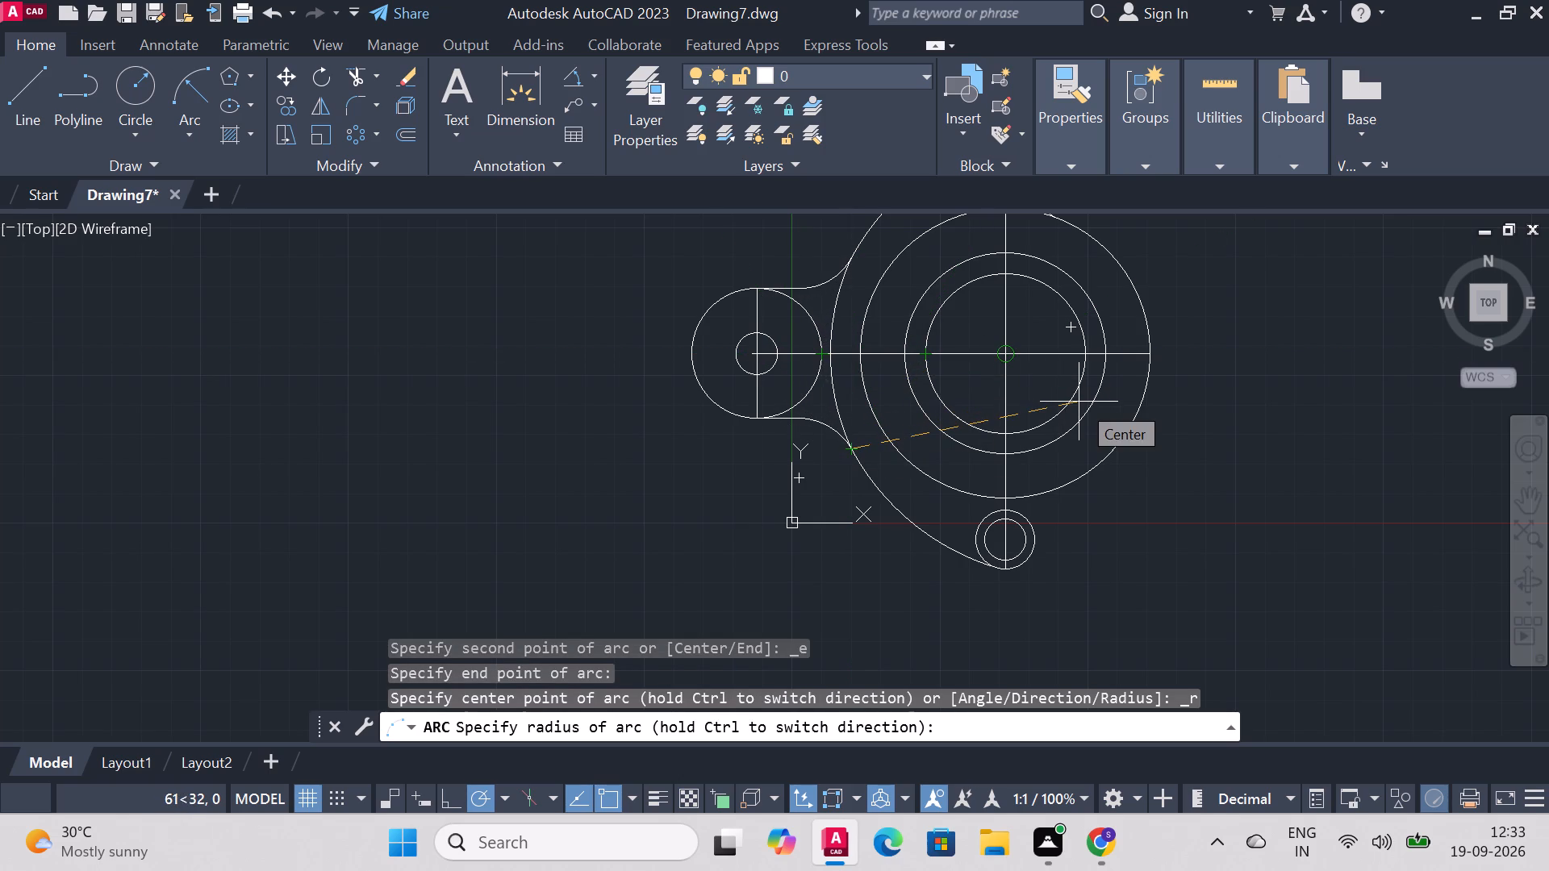
click(1104, 402)
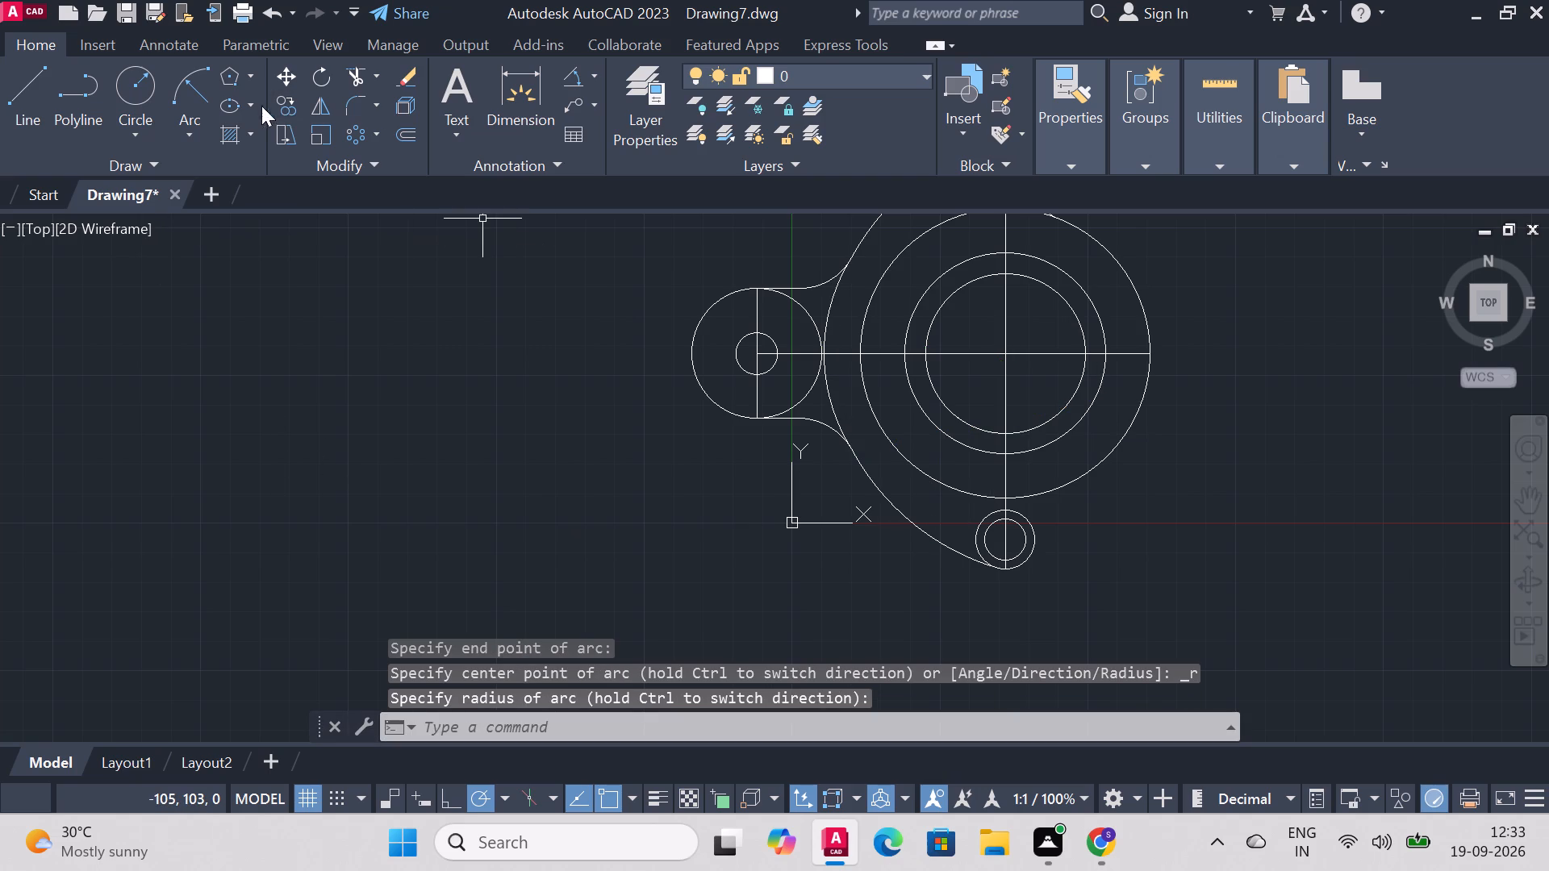
Trim away the right half of the left lug's 22 mm radius circle.
click(353, 71)
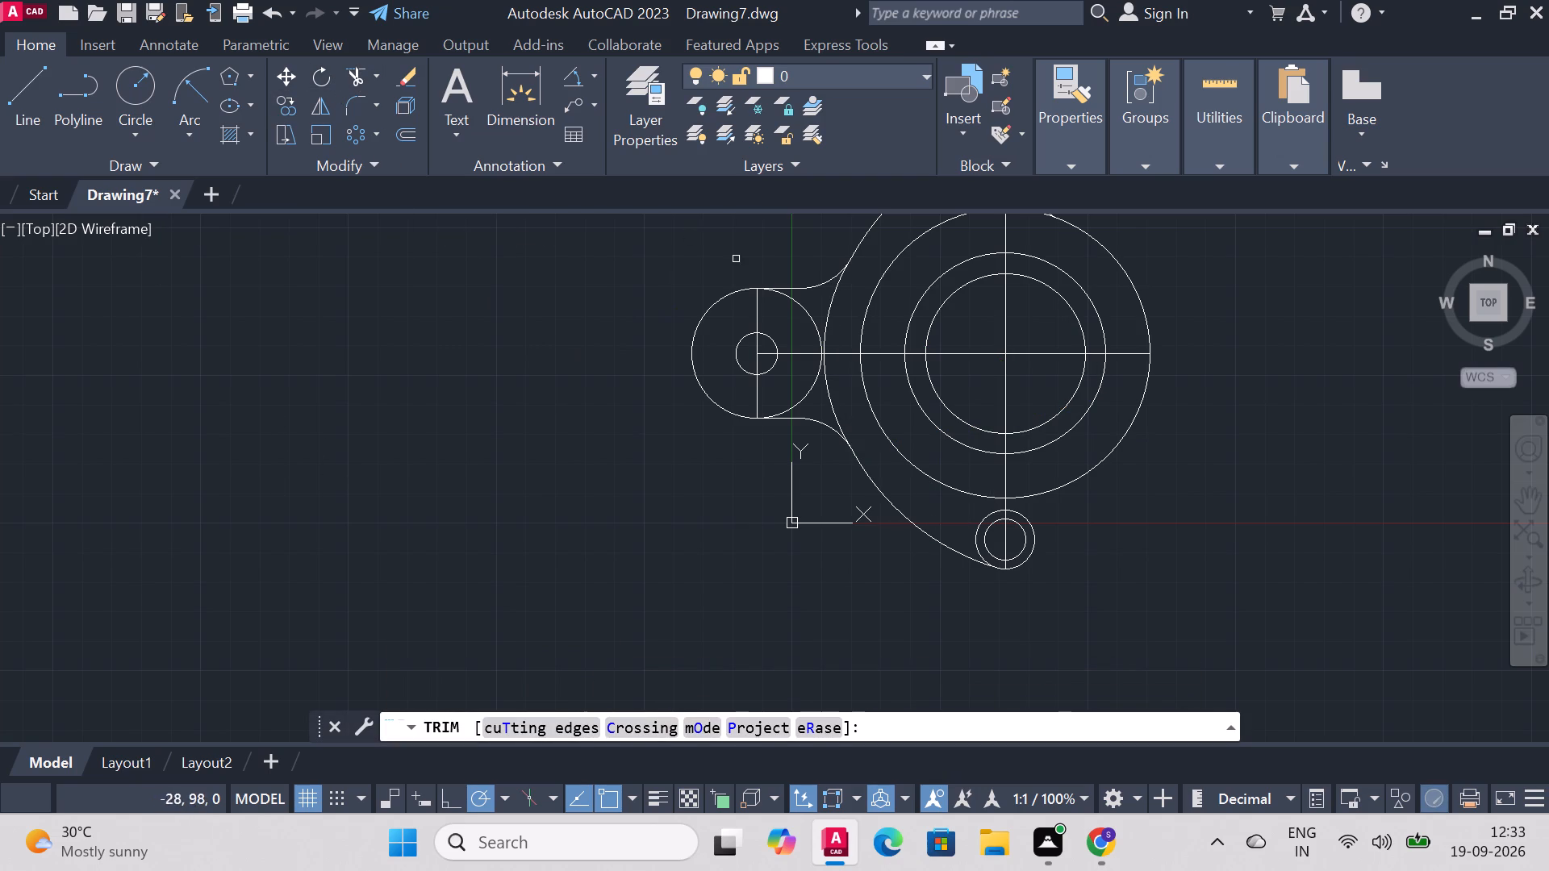
scroll(761, 298, up, 2)
click(833, 302)
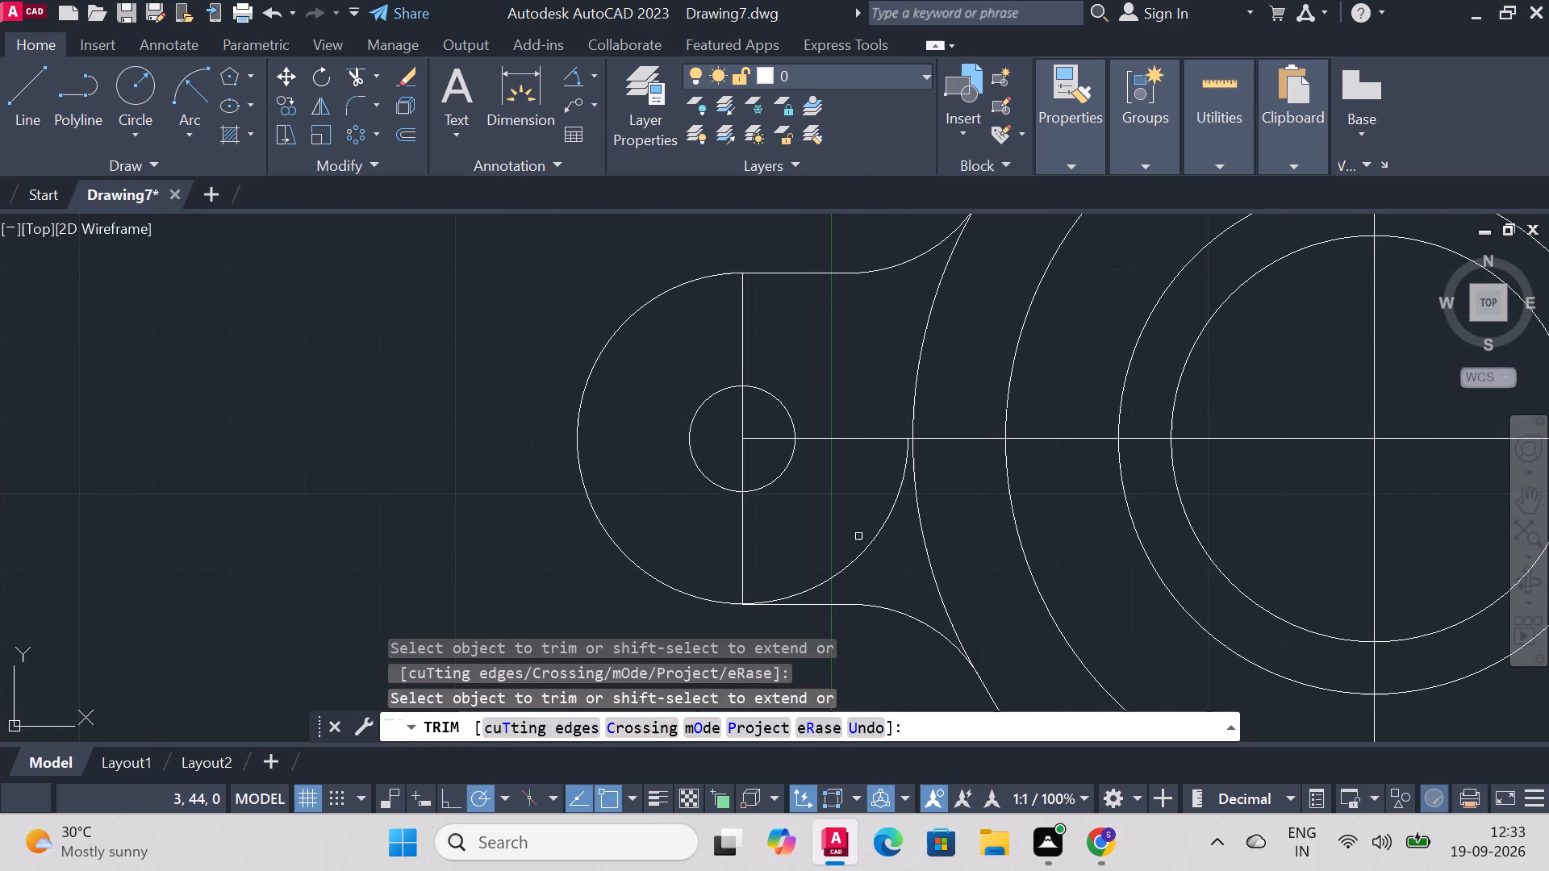
click(874, 548)
click(859, 543)
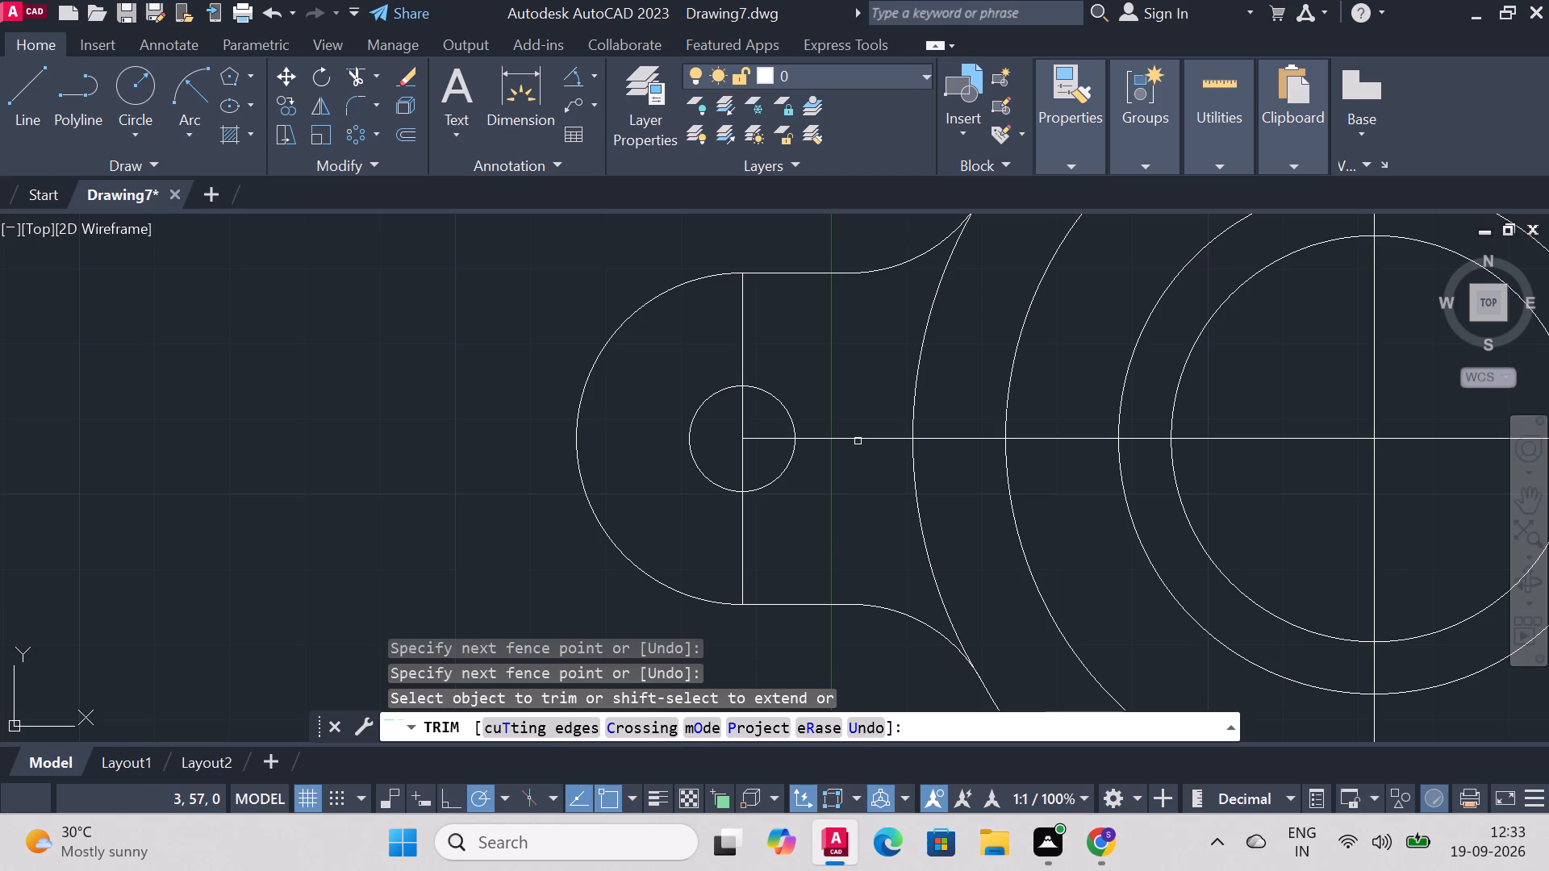
Trim away the centreline portion and the vertical construction lines inside the left lug and its hole.
click(858, 441)
click(813, 440)
click(773, 437)
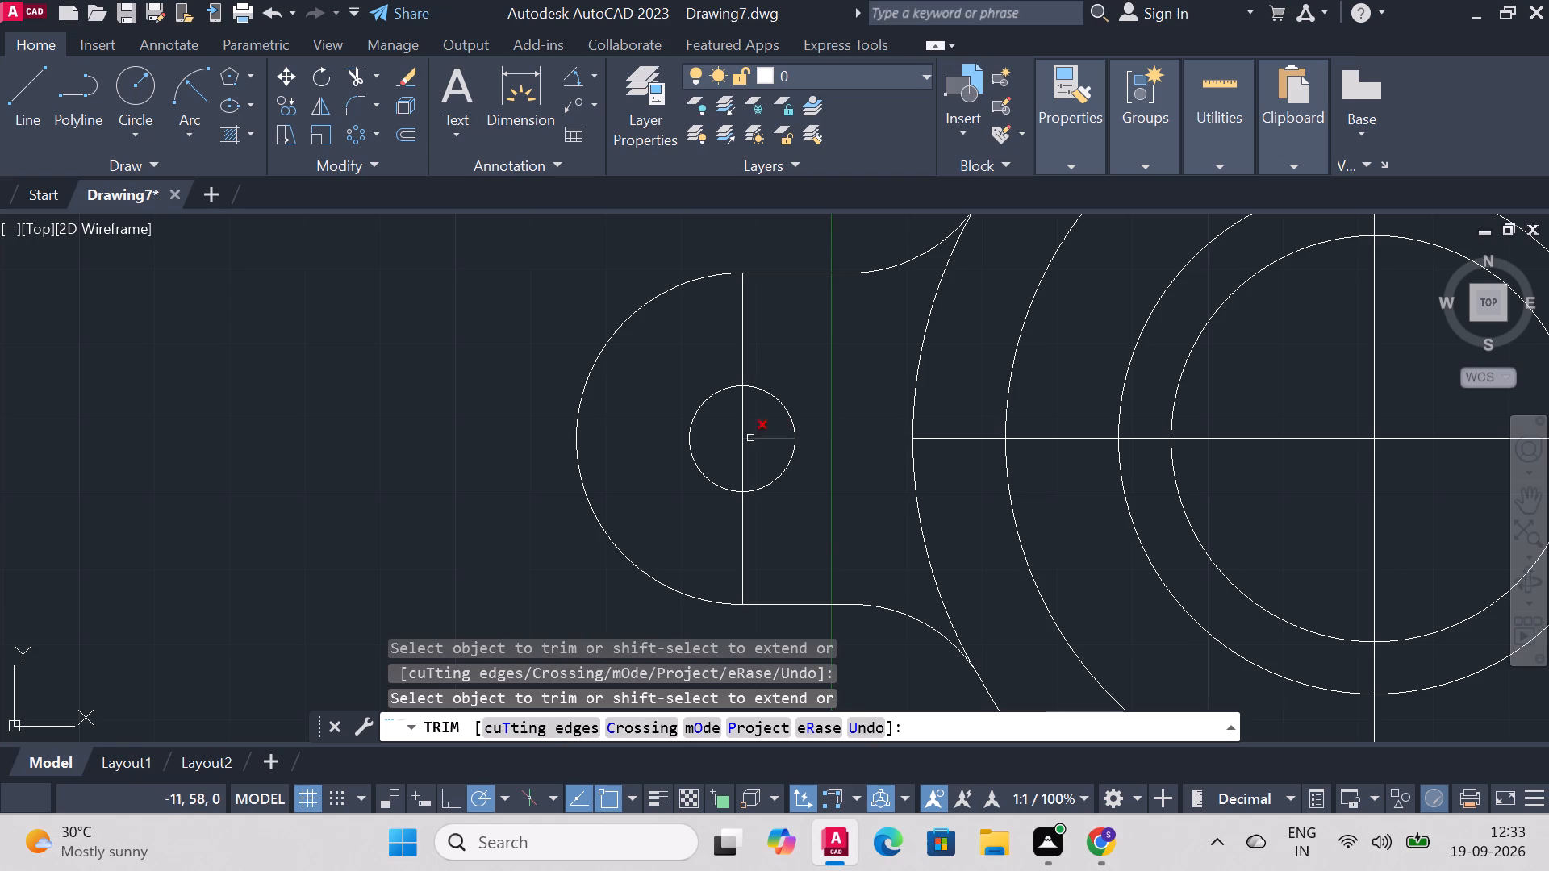
click(741, 438)
click(762, 444)
click(768, 438)
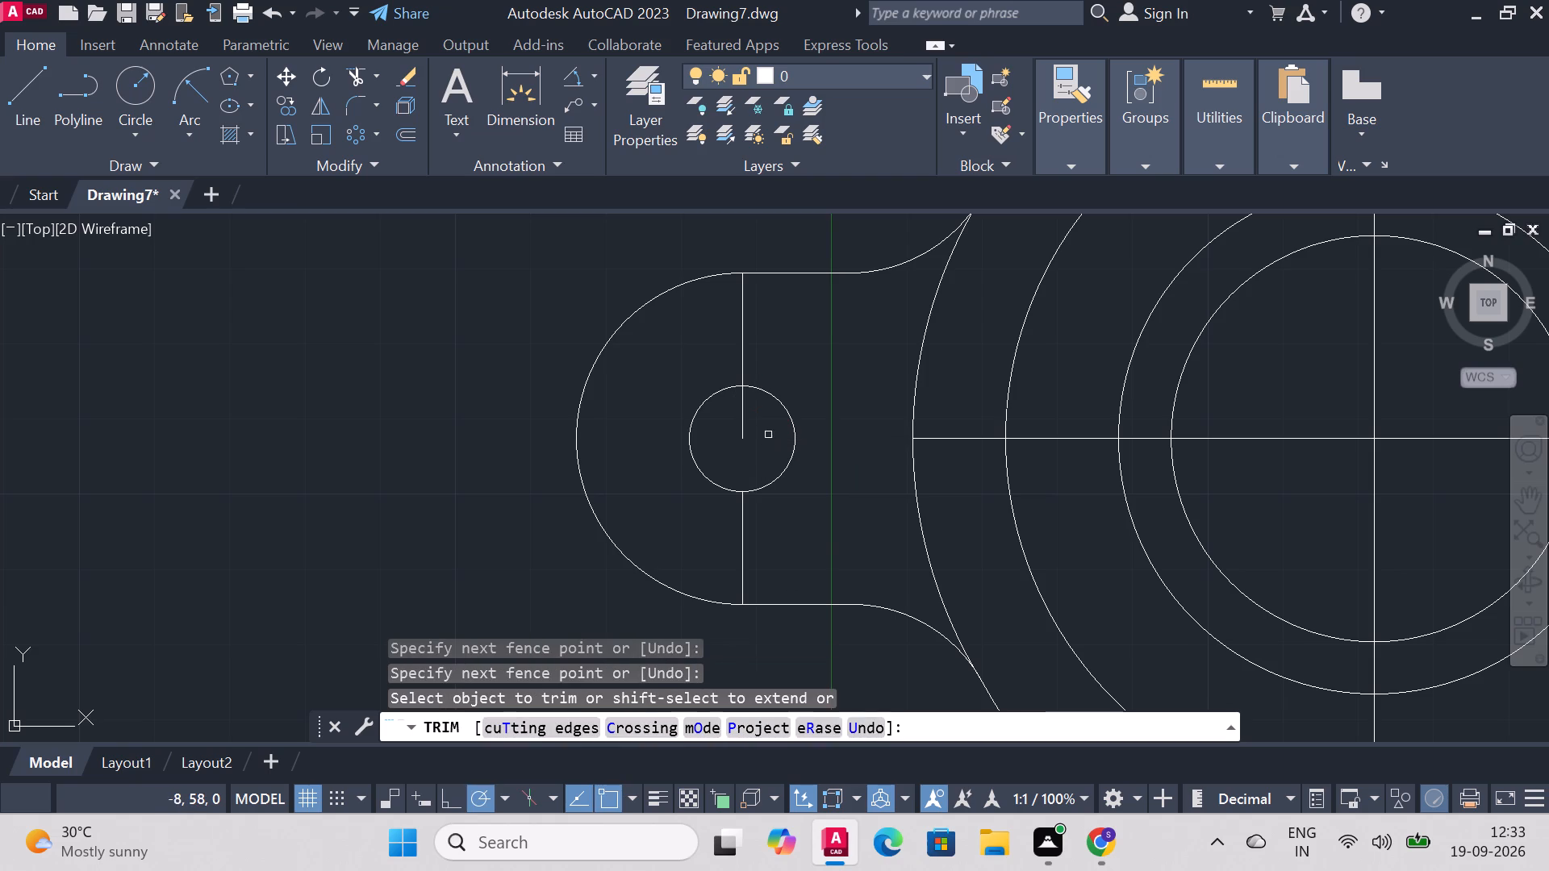
click(750, 423)
double_click(745, 423)
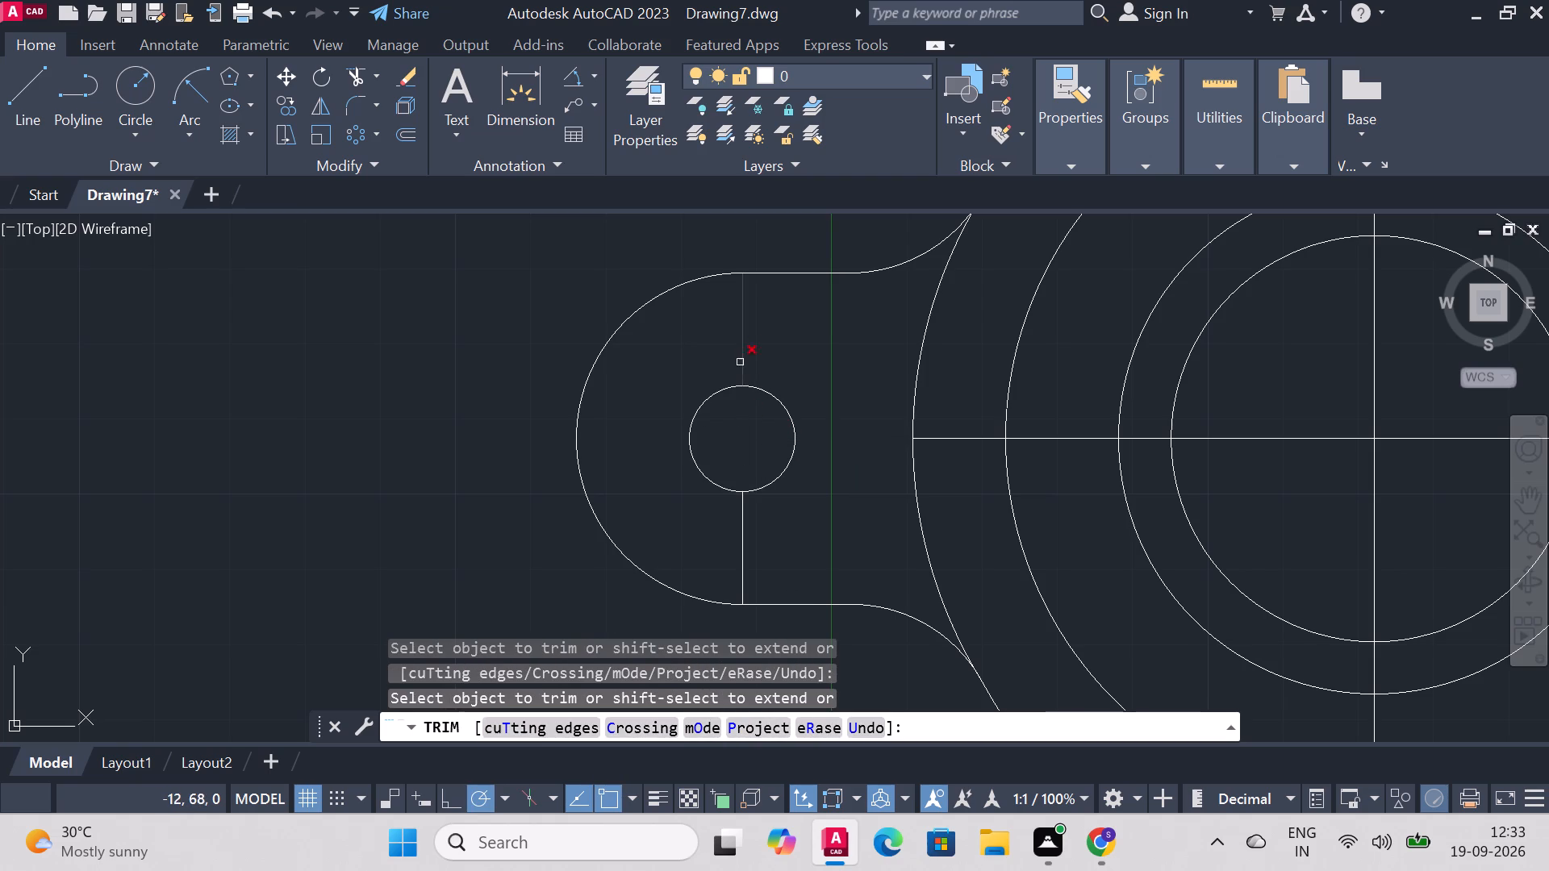
click(744, 353)
click(746, 527)
click(737, 539)
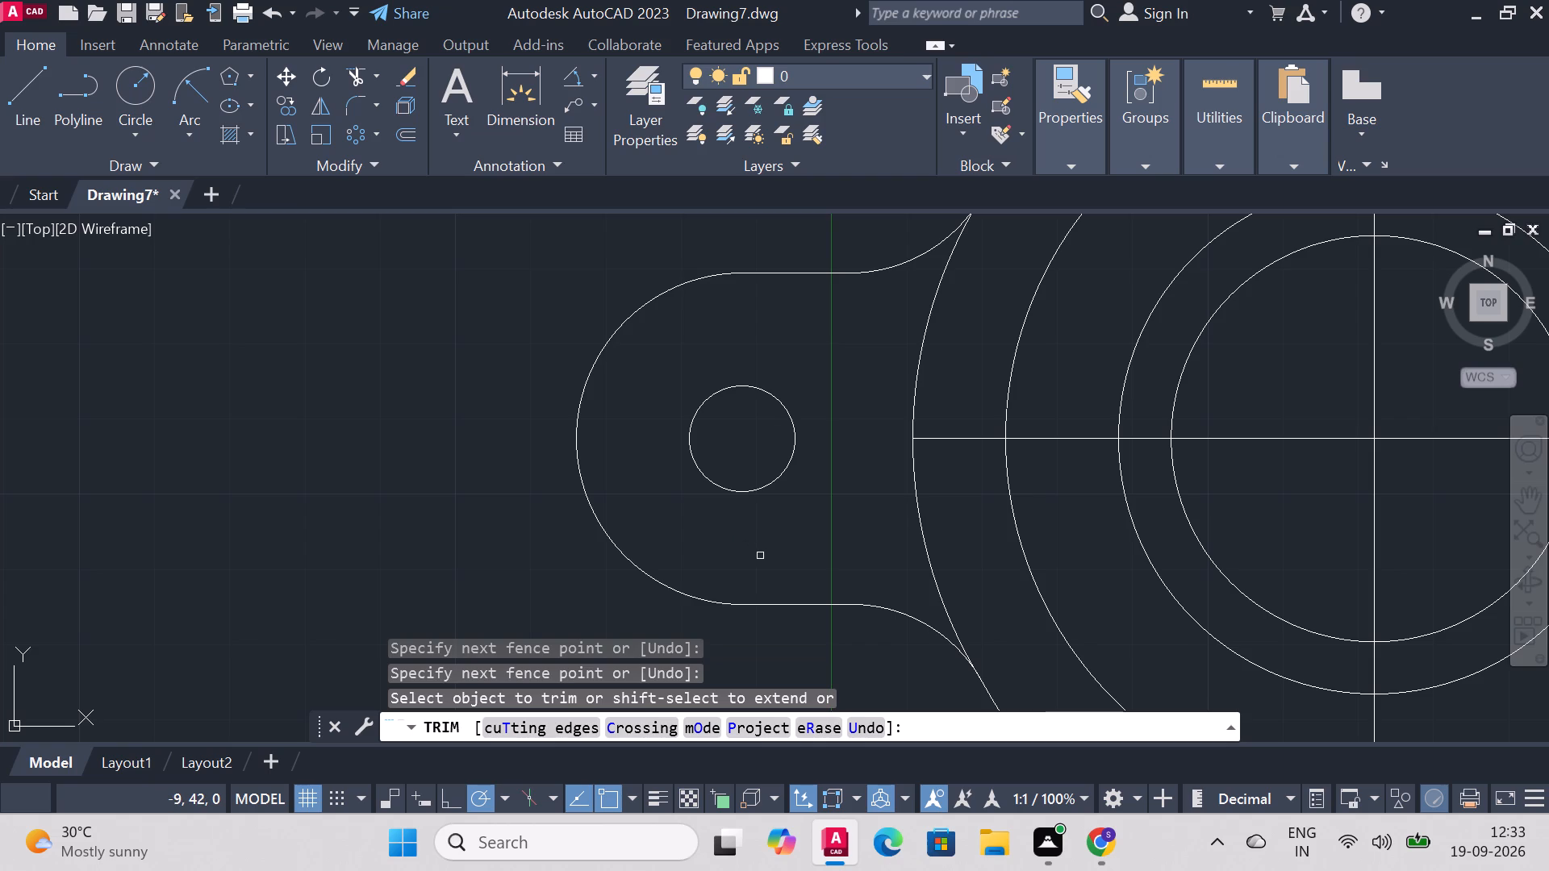
scroll(1028, 348, down, 3)
scroll(1155, 502, down, 1)
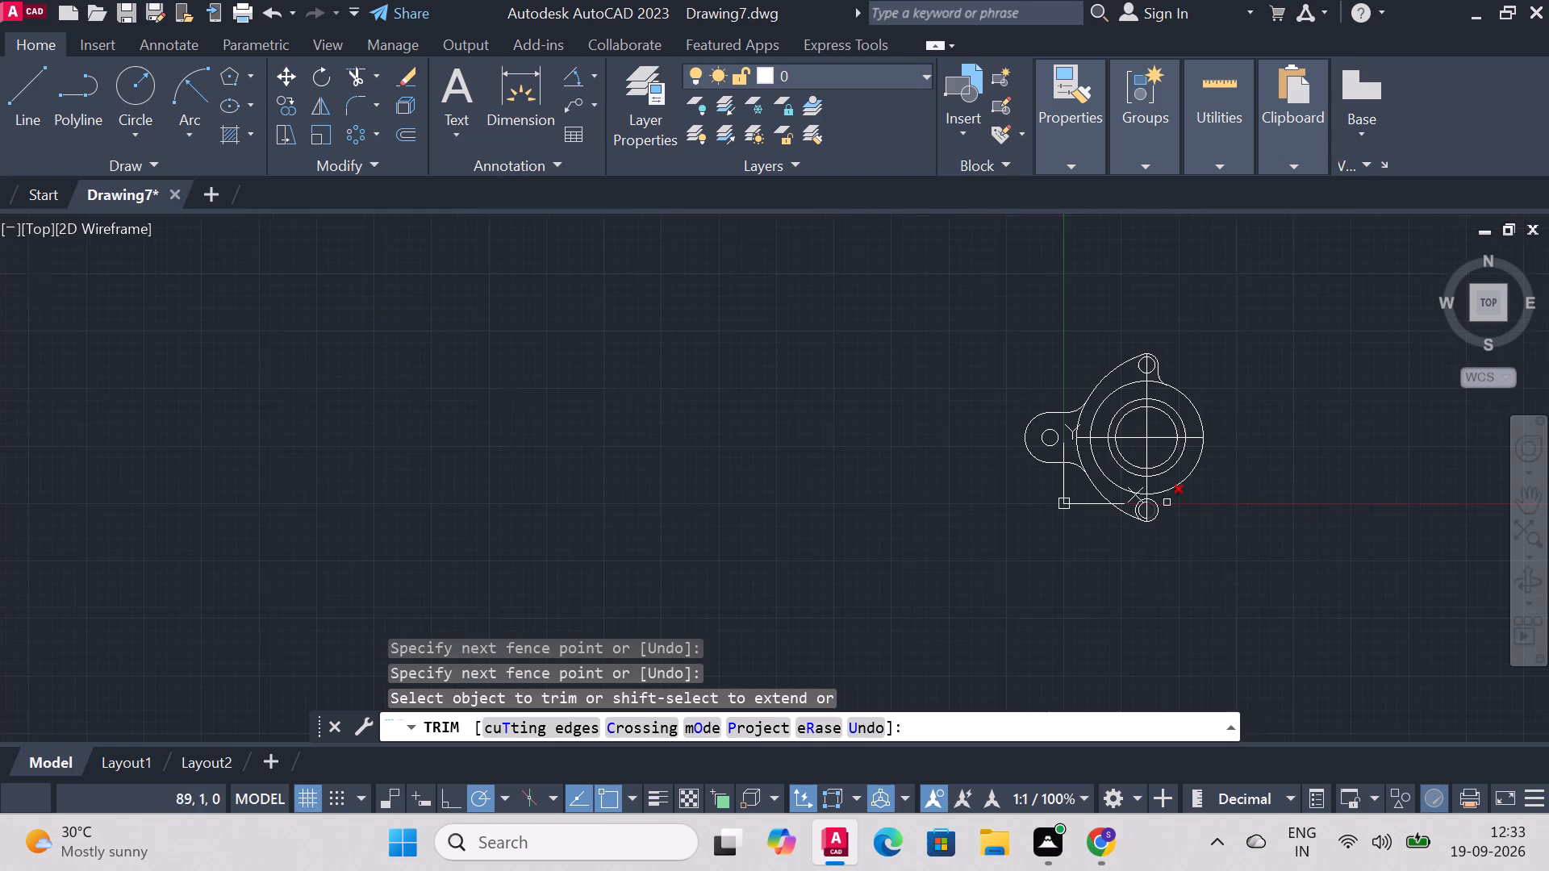
scroll(1302, 432, up, 2)
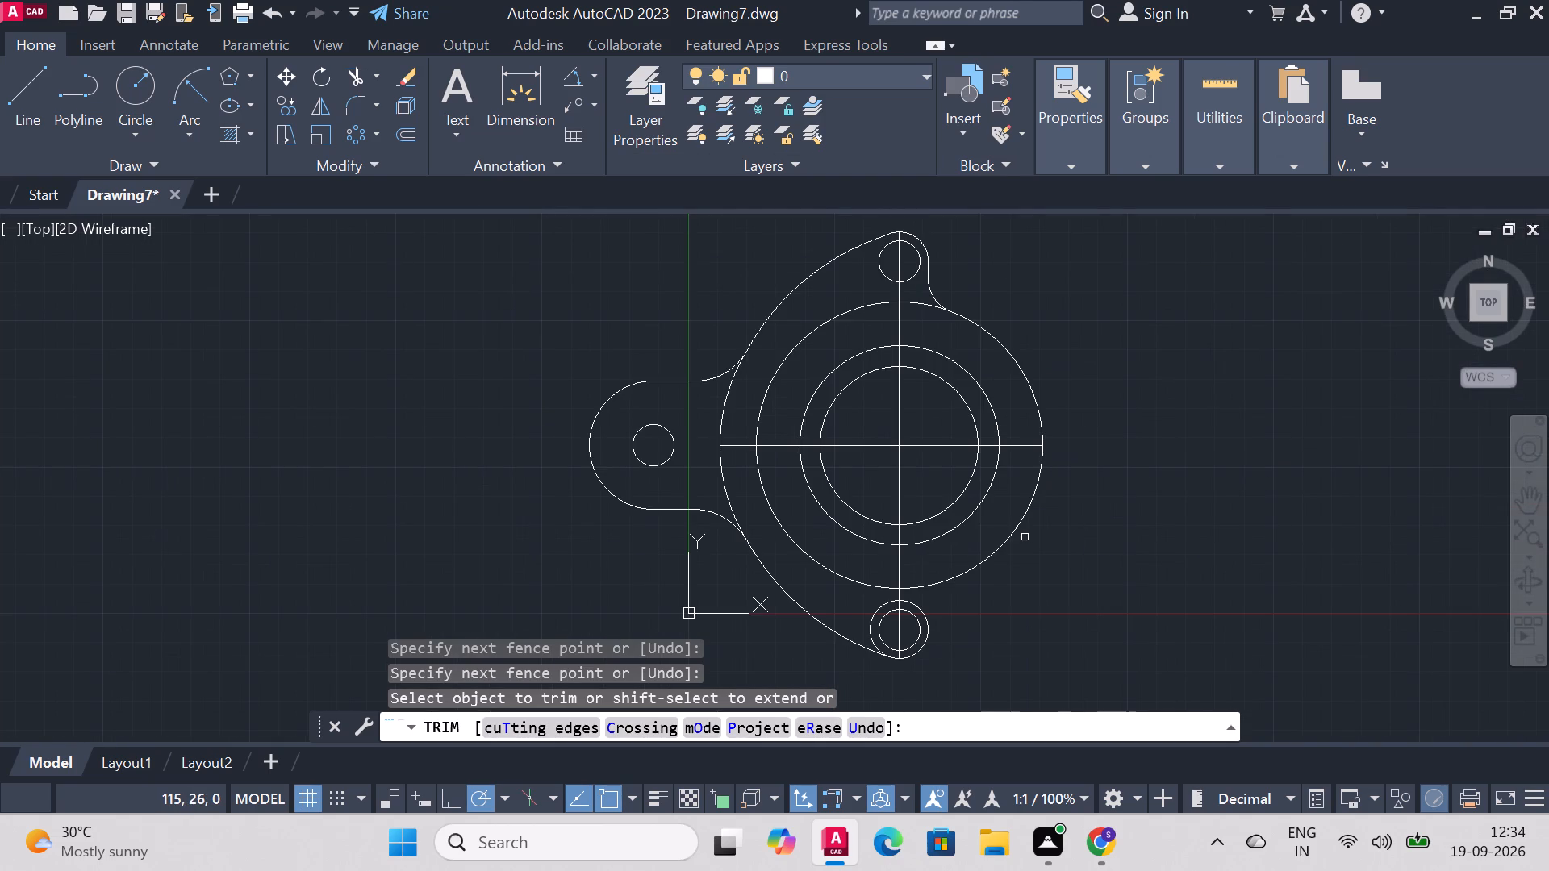
Draw a horizontal centreline from the joining arc's leftmost point through the left hole to just beyond the lug's outline.
click(23, 73)
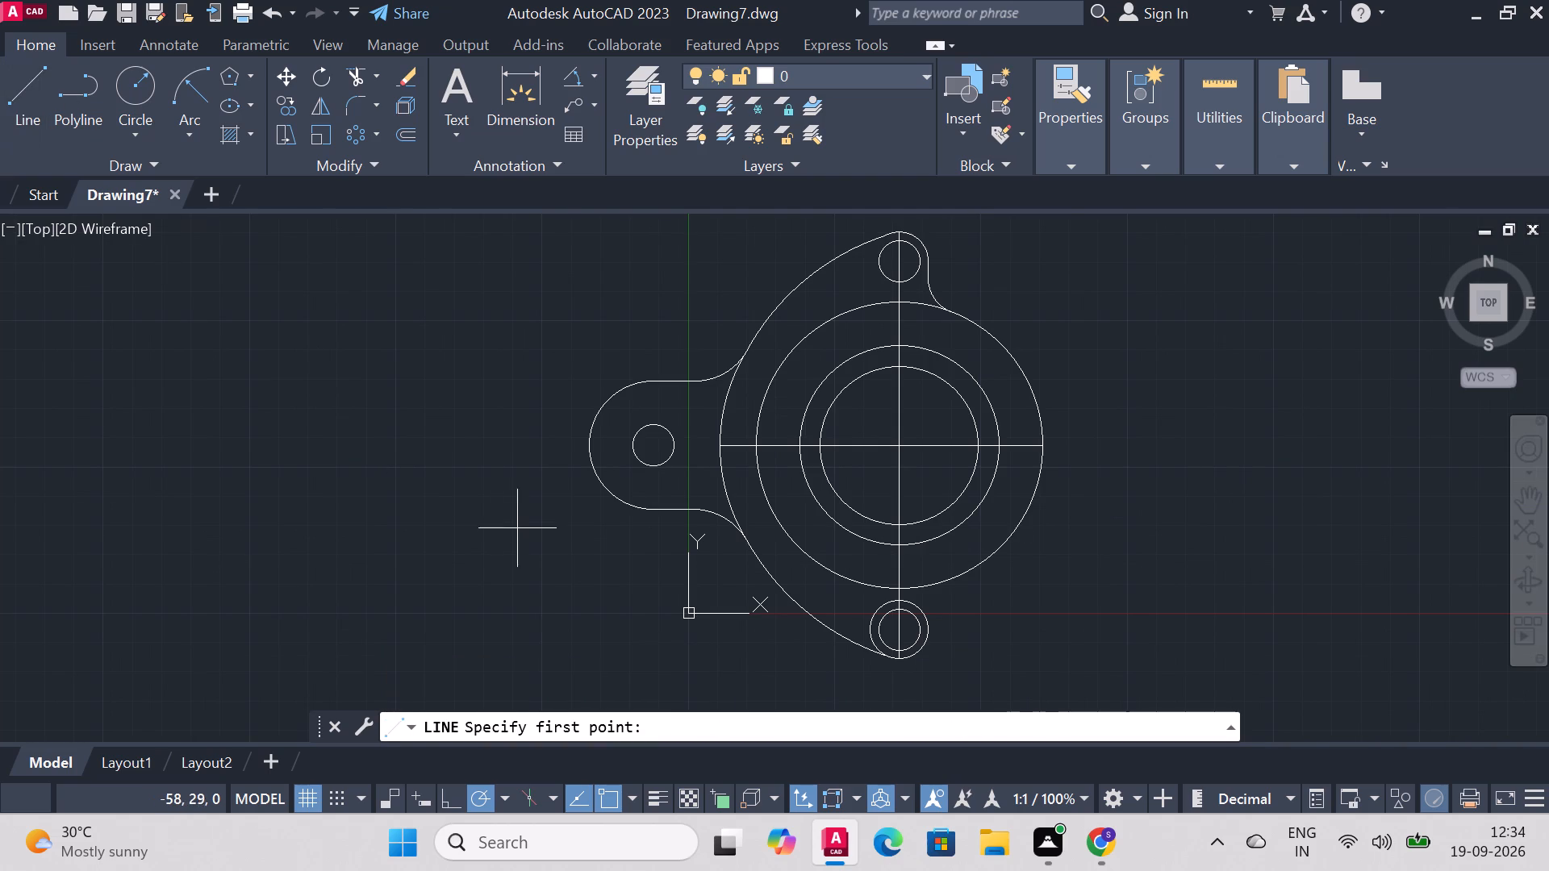
click(718, 448)
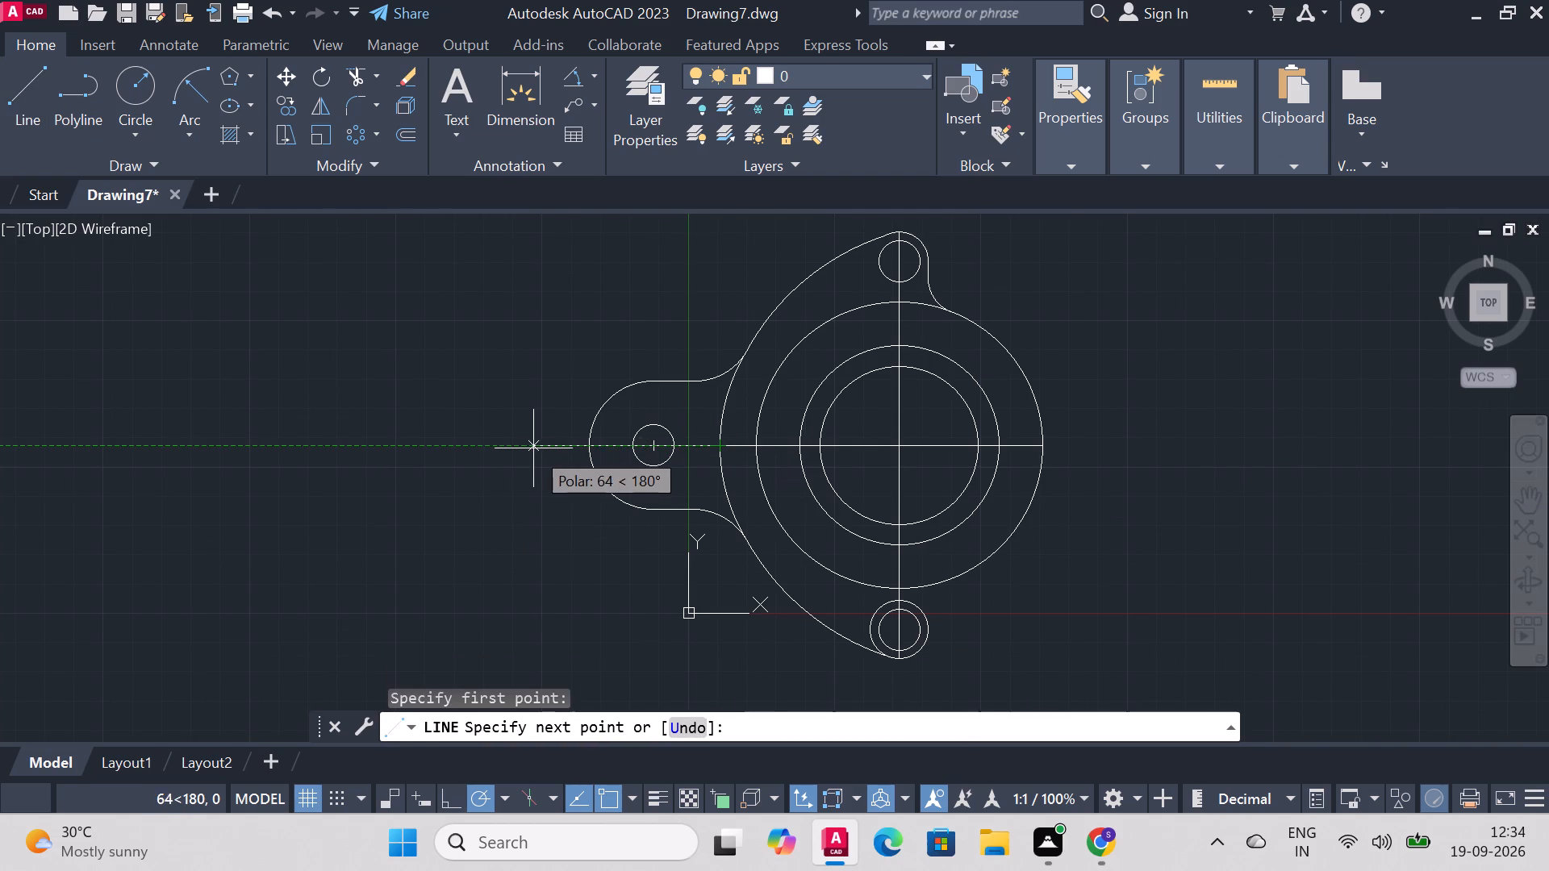
click(566, 445)
right_click(566, 445)
click(613, 458)
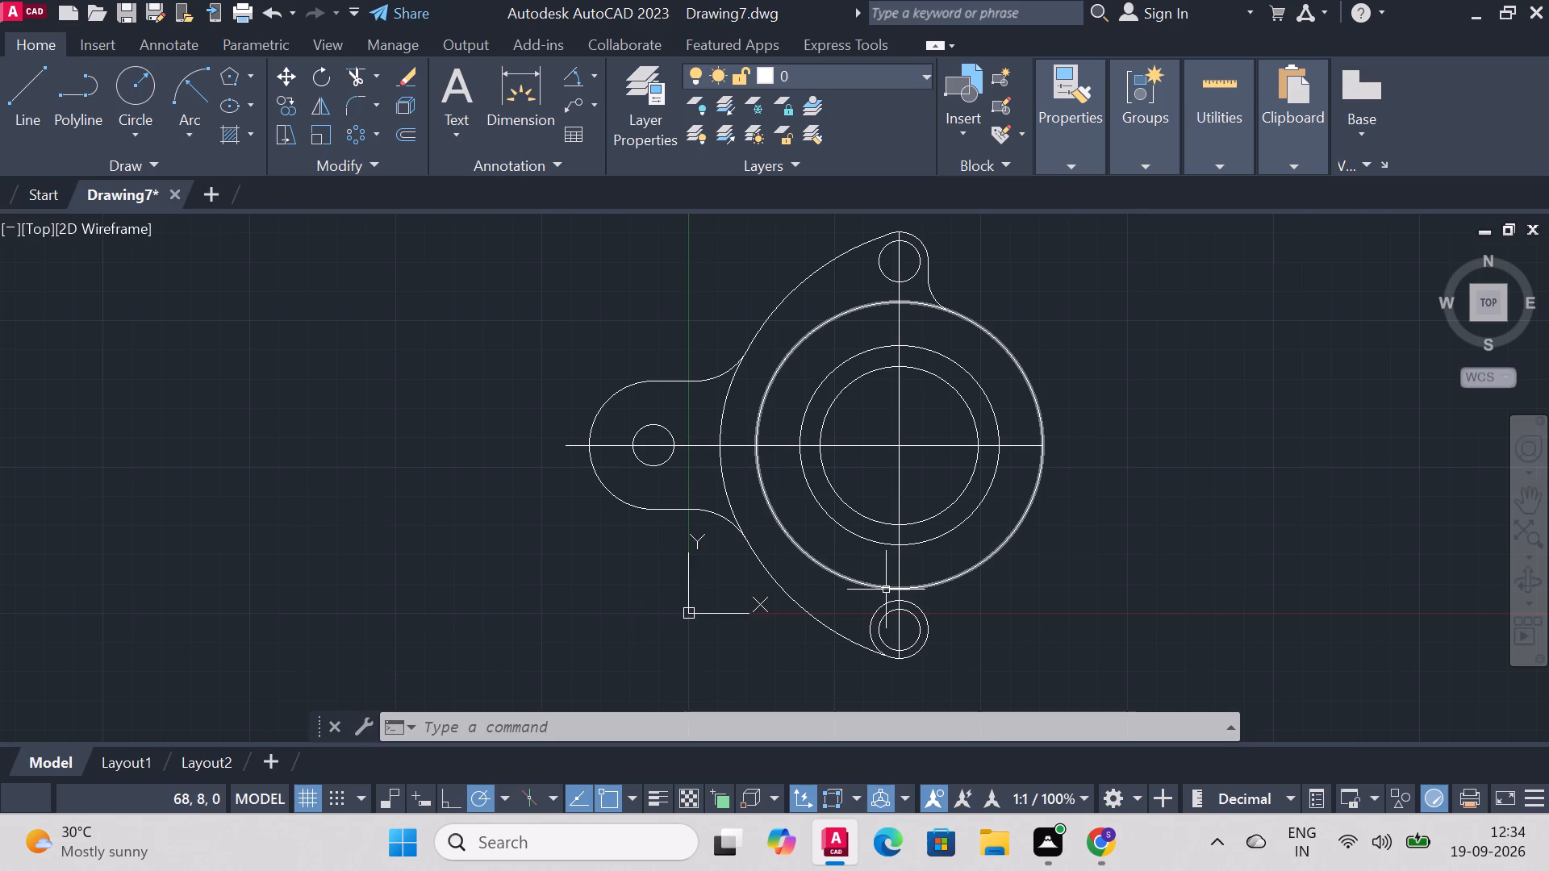
Offset the left half of the main circles' horizontal centreline by 2 mm both above and below.
click(857, 448)
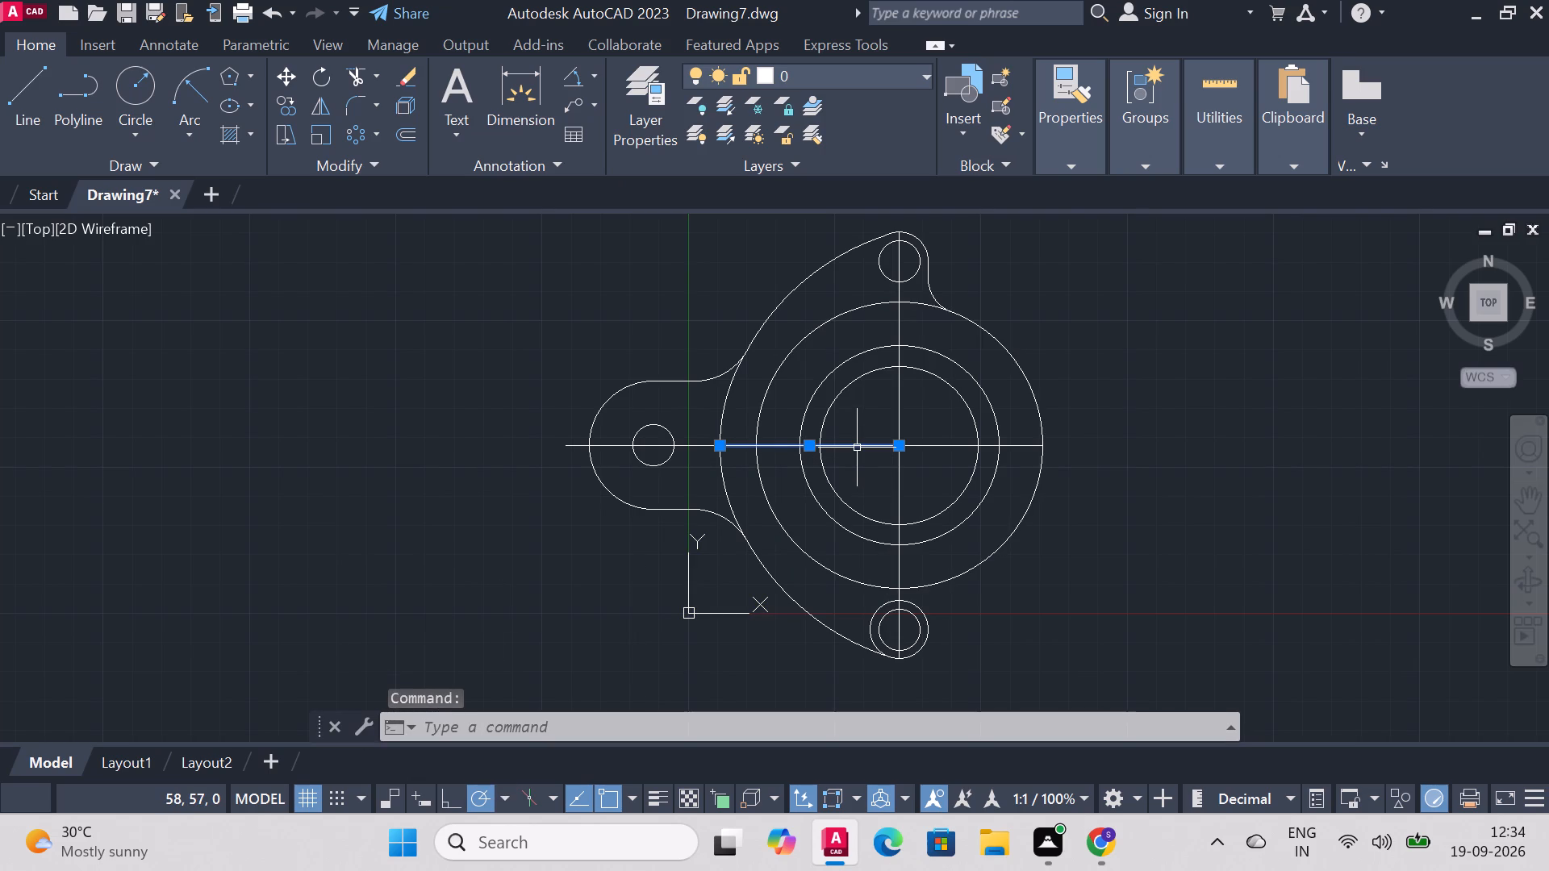
text(of)
key(Return)
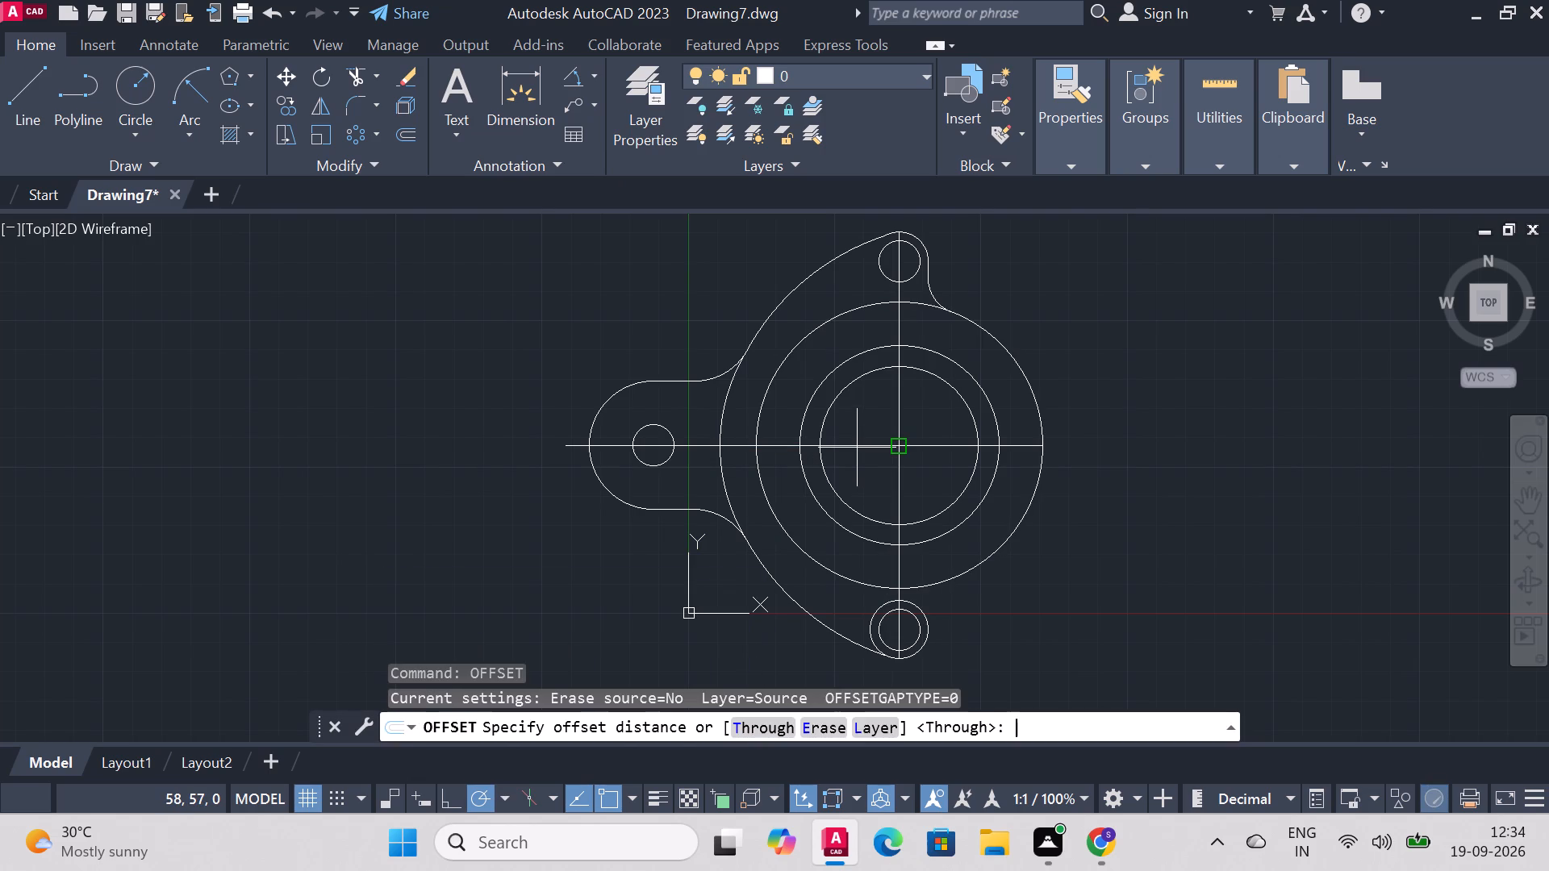
scroll(910, 424, up, 1)
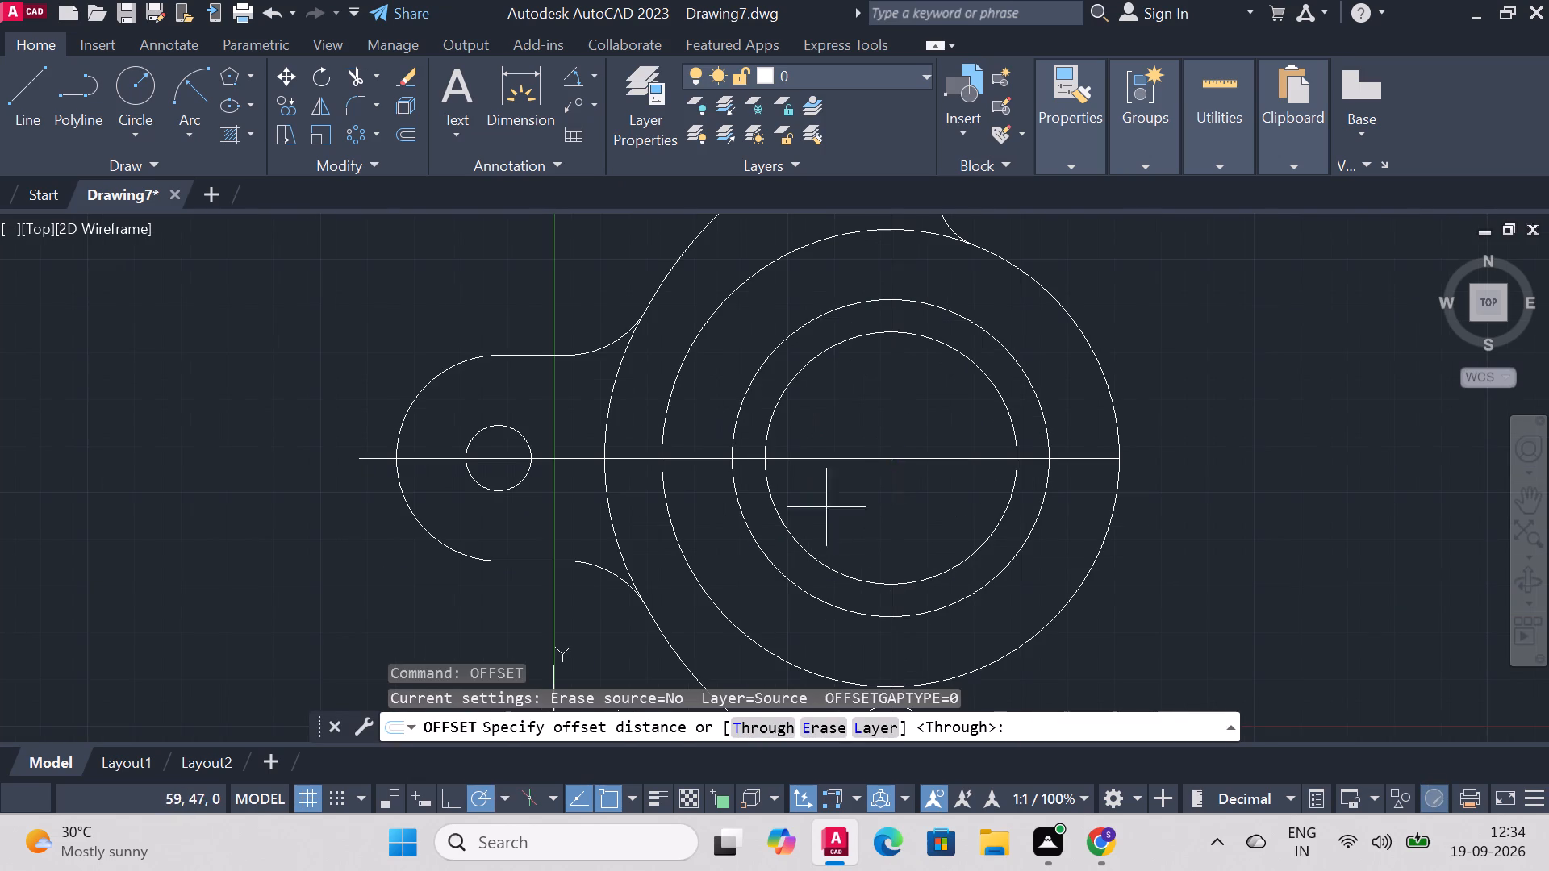
scroll(791, 519, up, 1)
key(2)
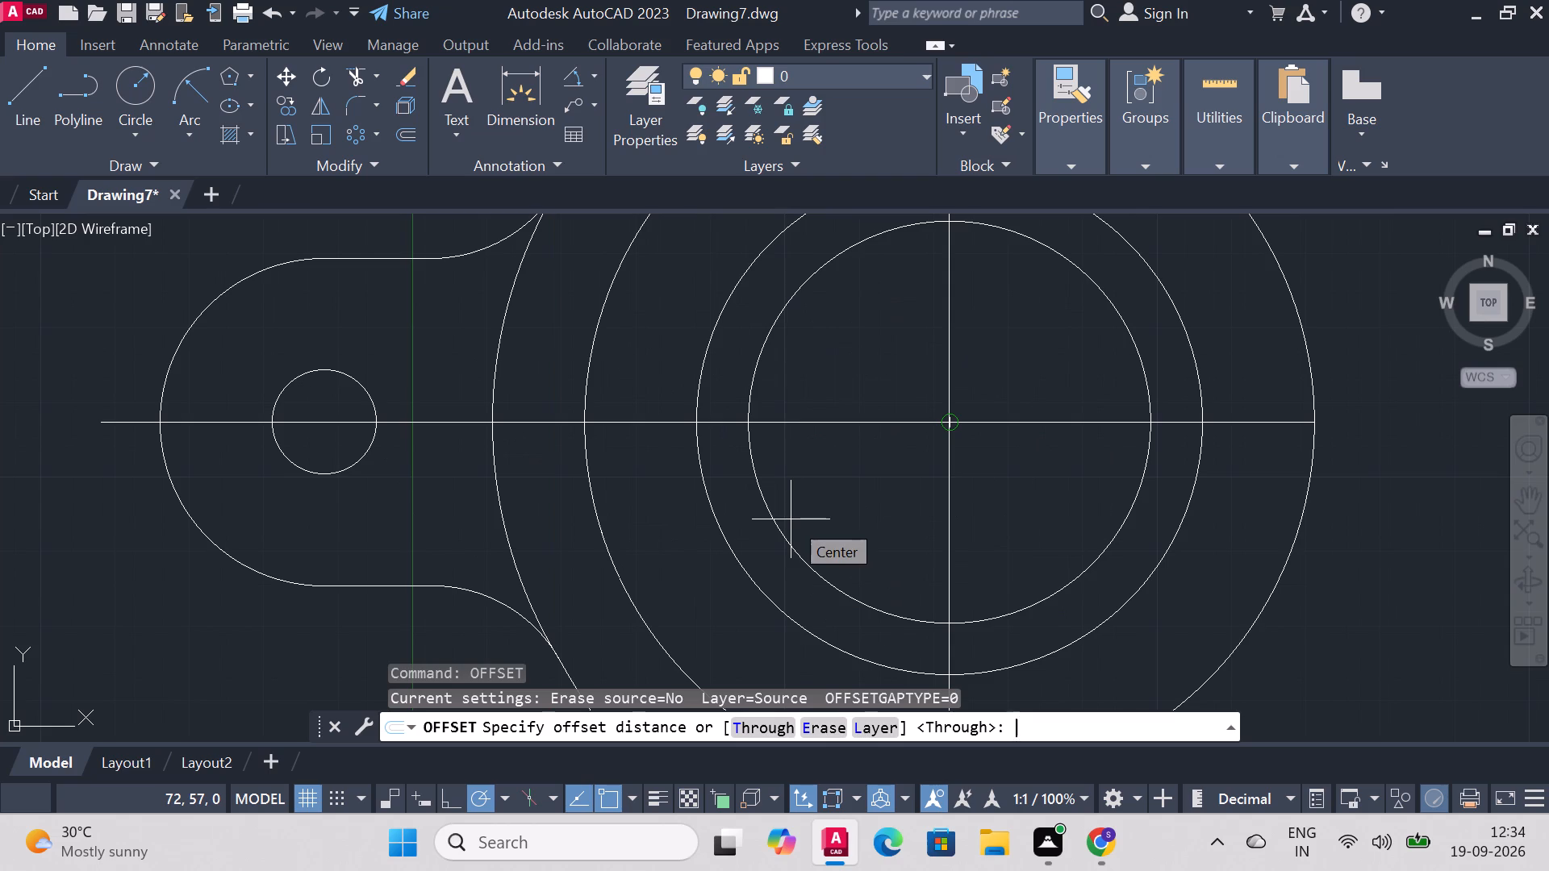
key(Return)
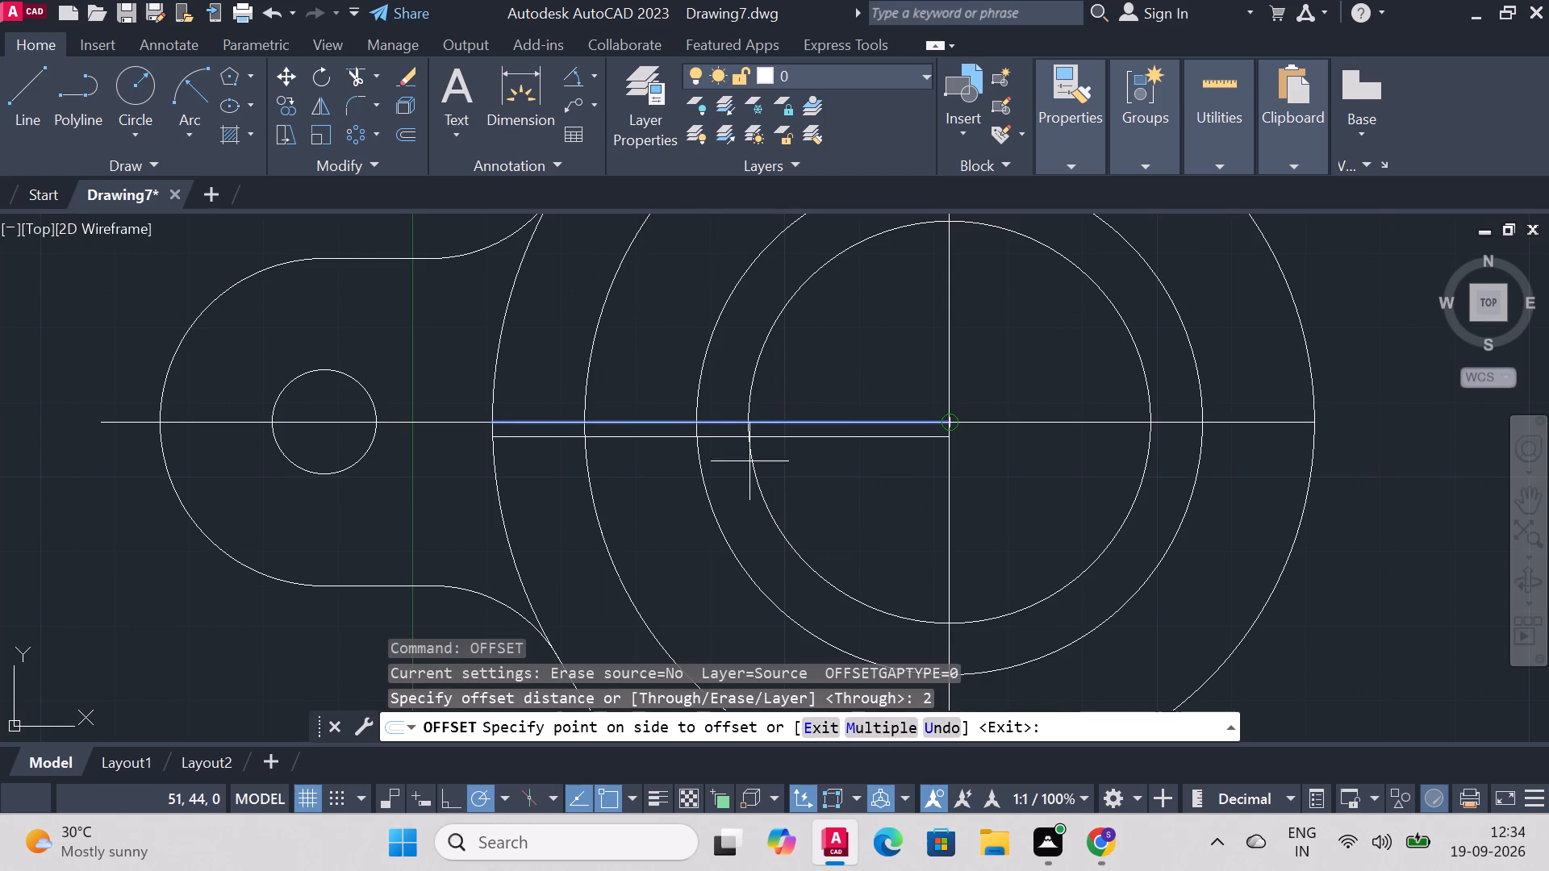
click(757, 374)
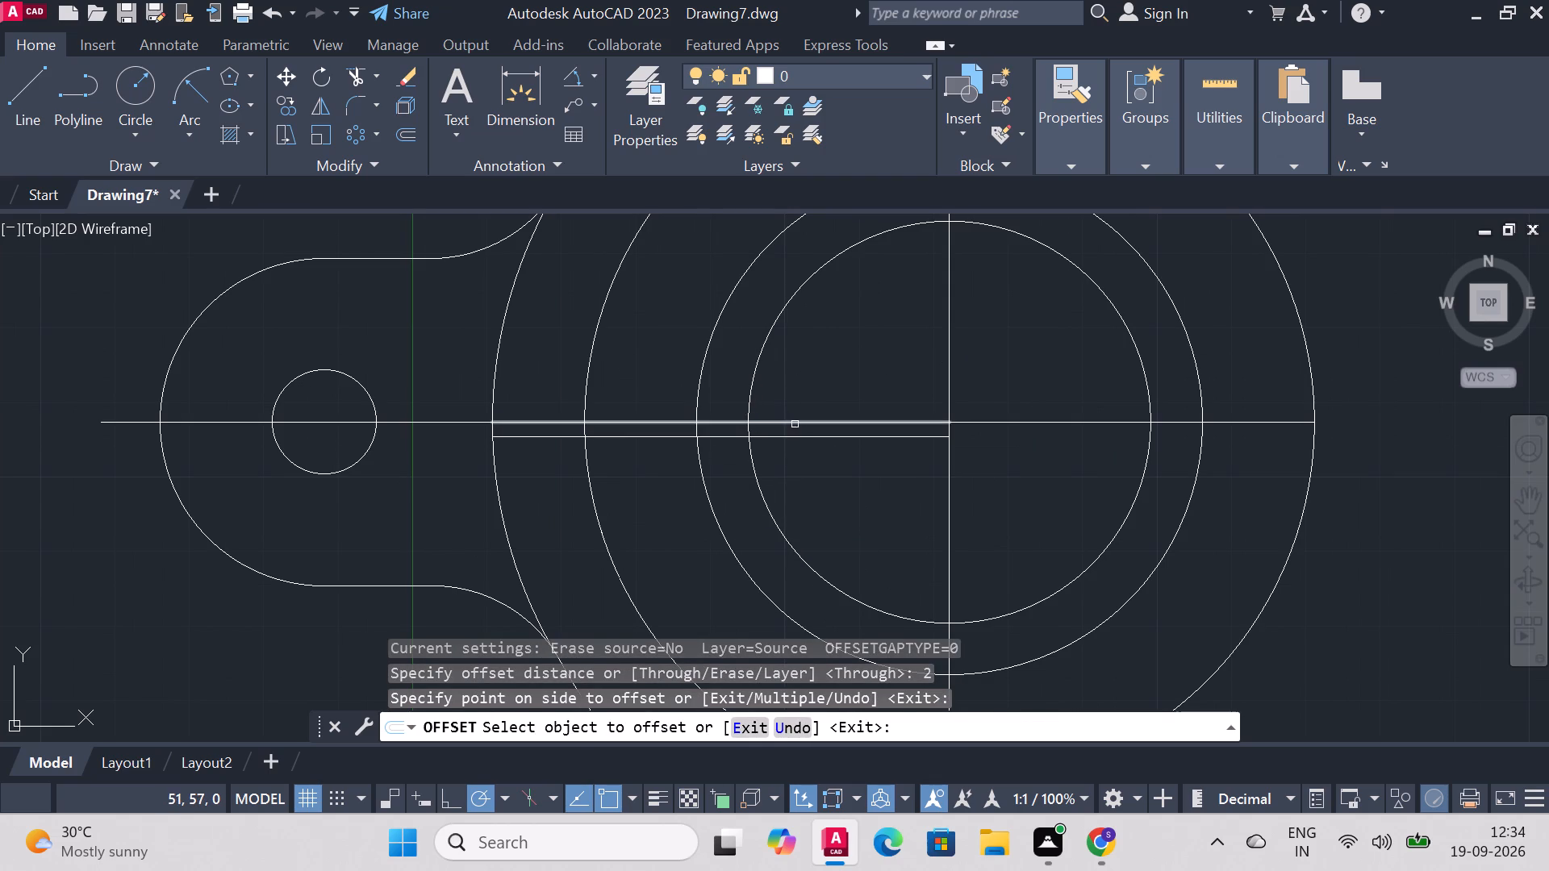
click(795, 423)
click(791, 406)
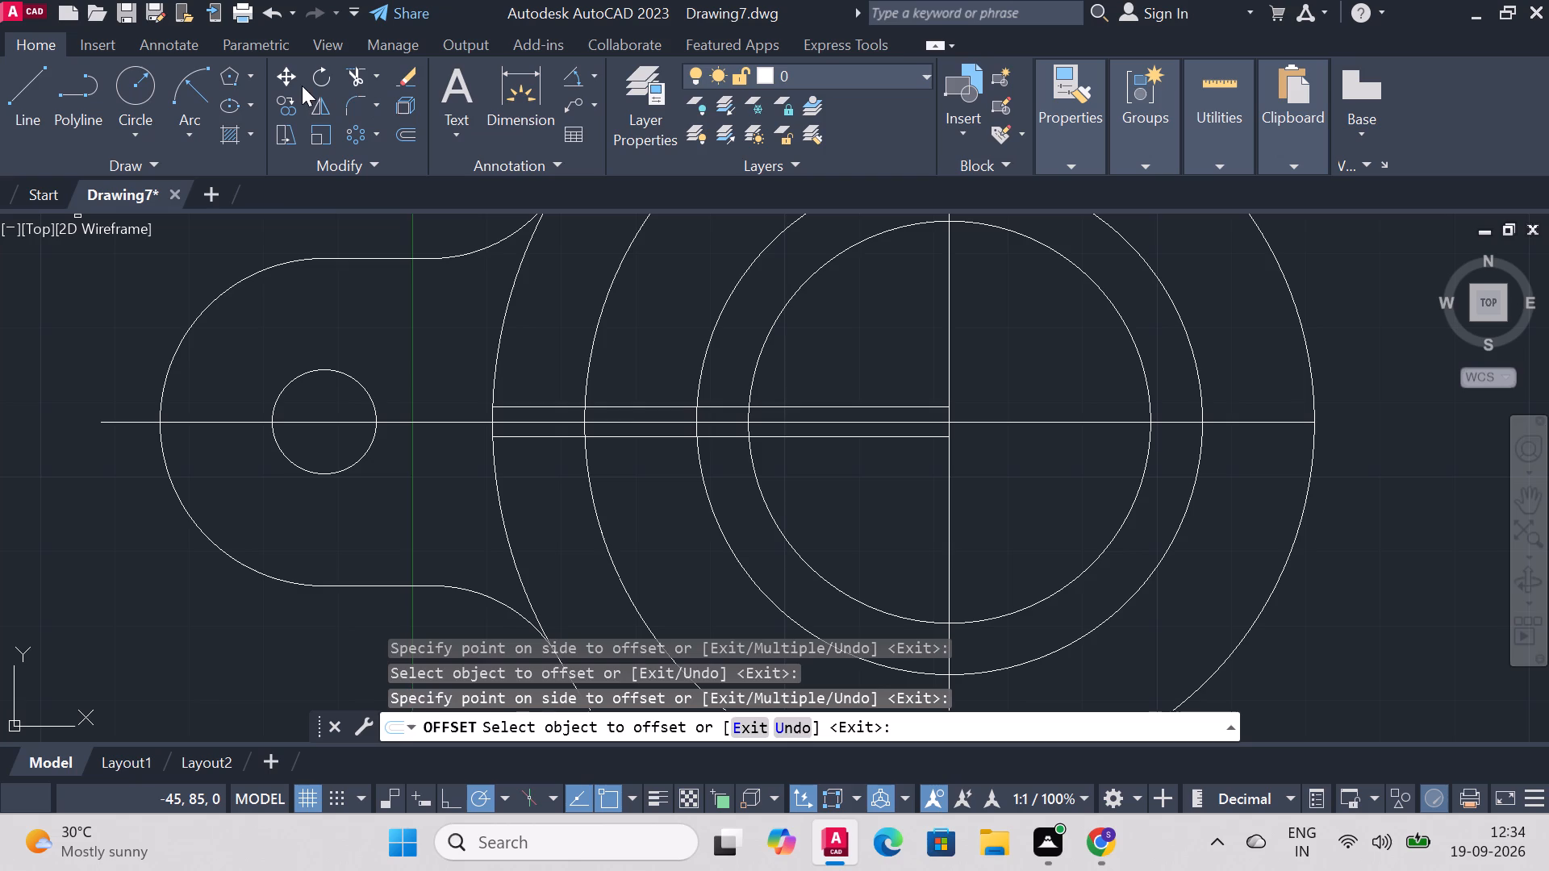
Trim away the portions of both centreline offset lines that lie outside the second-smallest concentric circle.
click(349, 79)
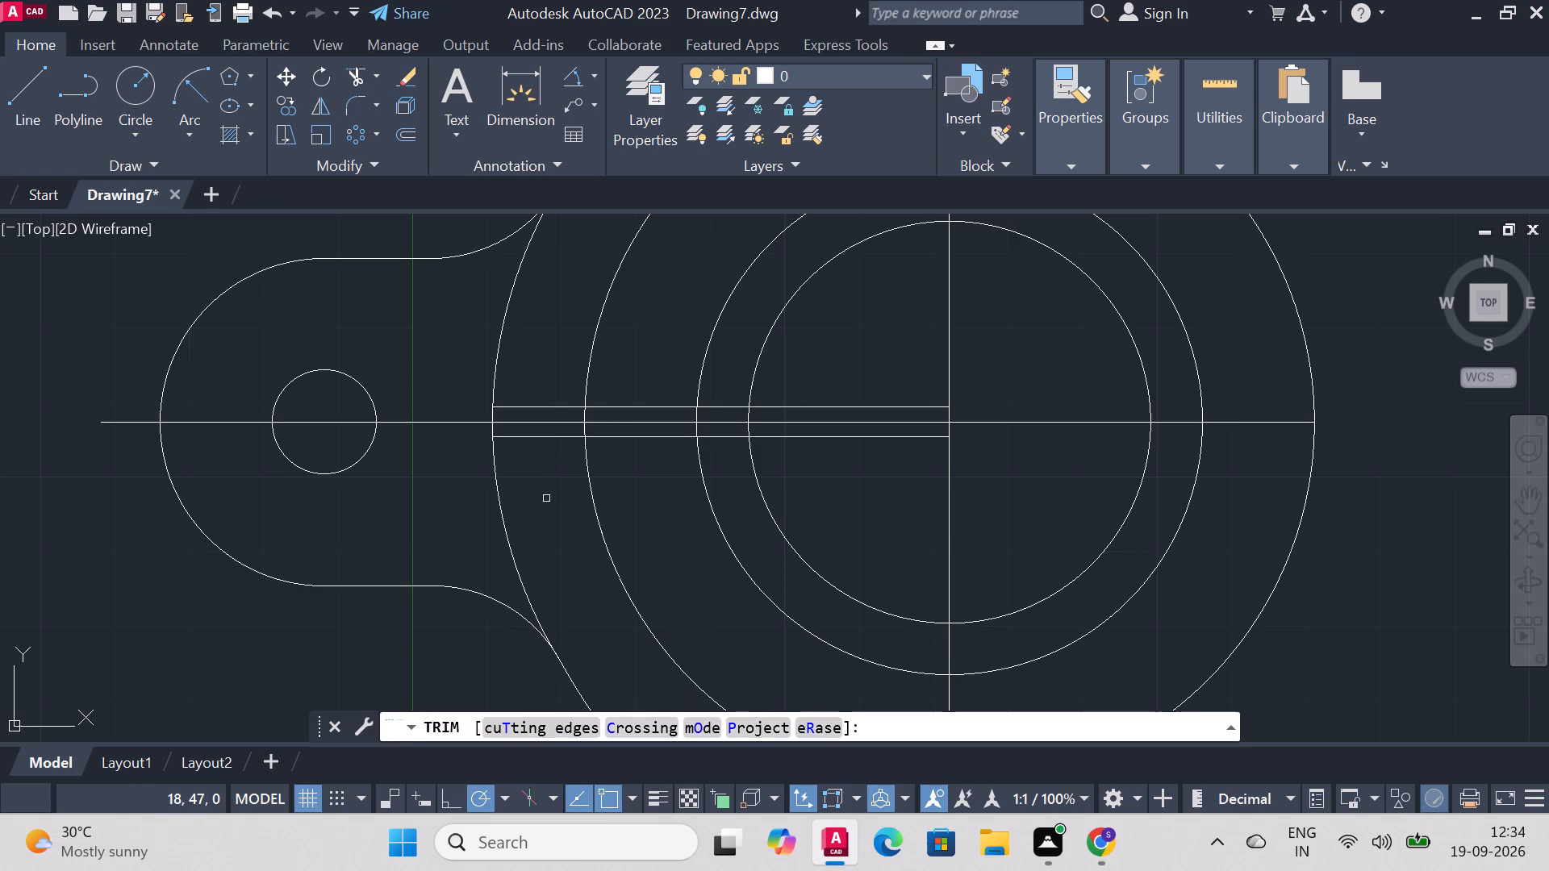
click(530, 437)
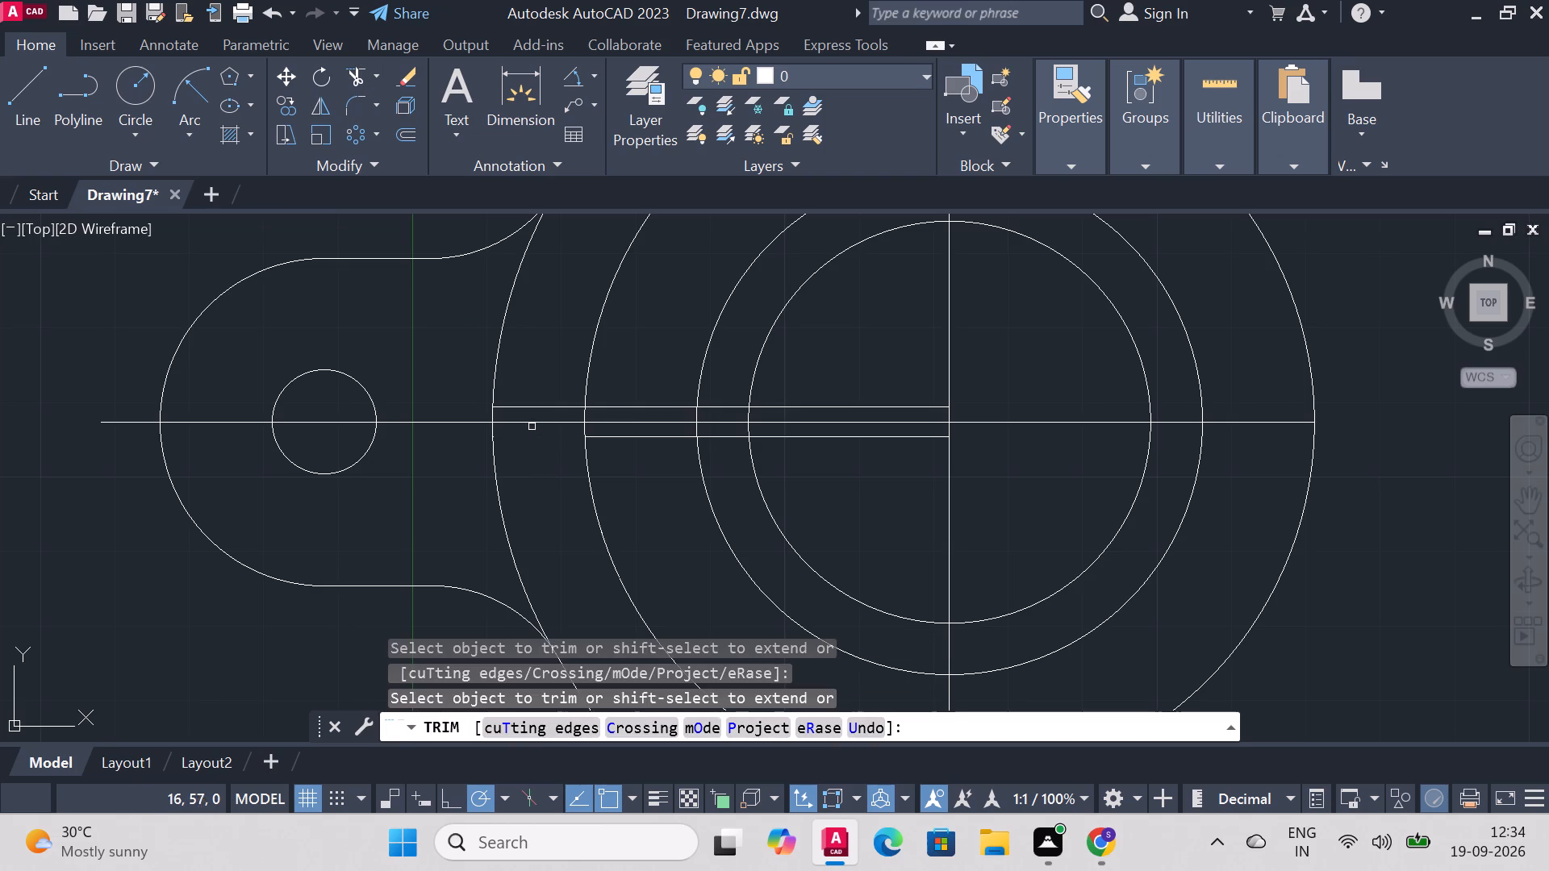
click(534, 407)
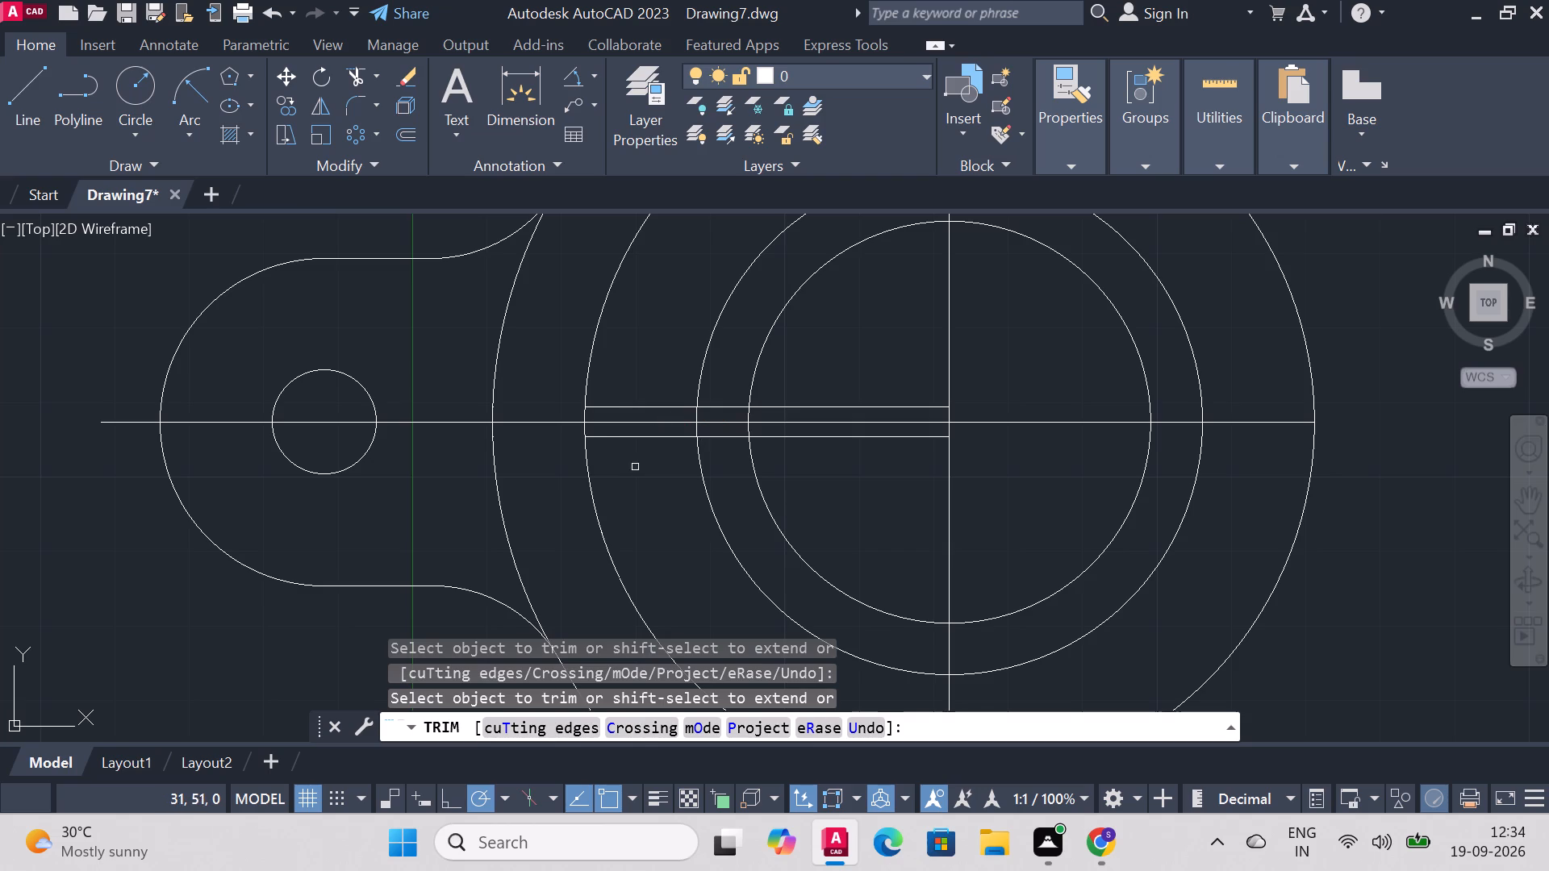
click(622, 406)
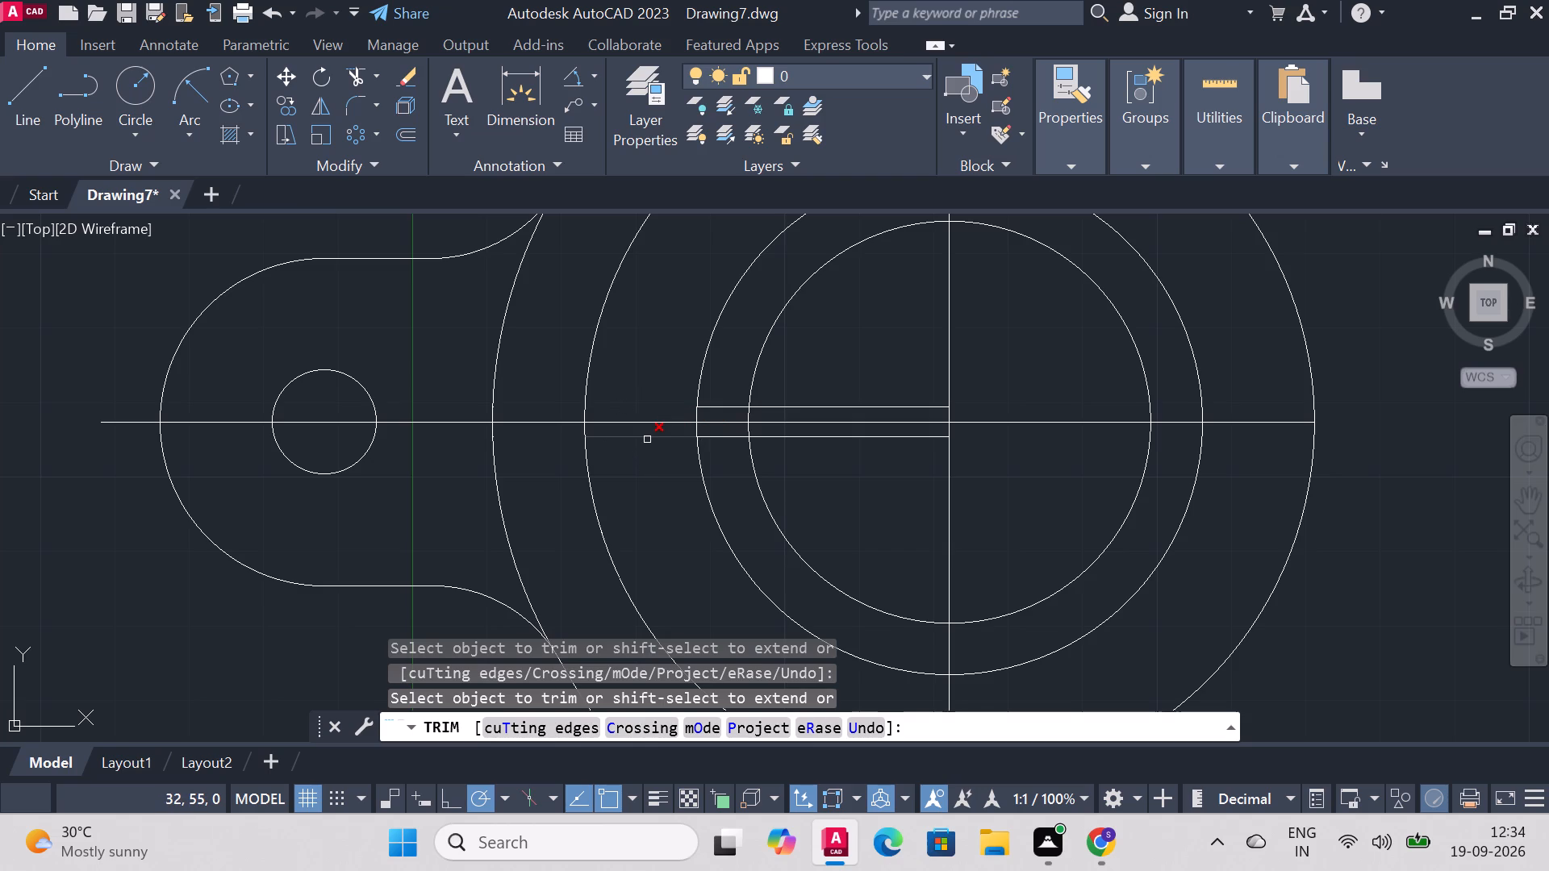
click(647, 440)
Draw an 8 mm diameter circle centred where the horizontal centreline crosses the second-smallest concentric circle on its left side.
click(152, 87)
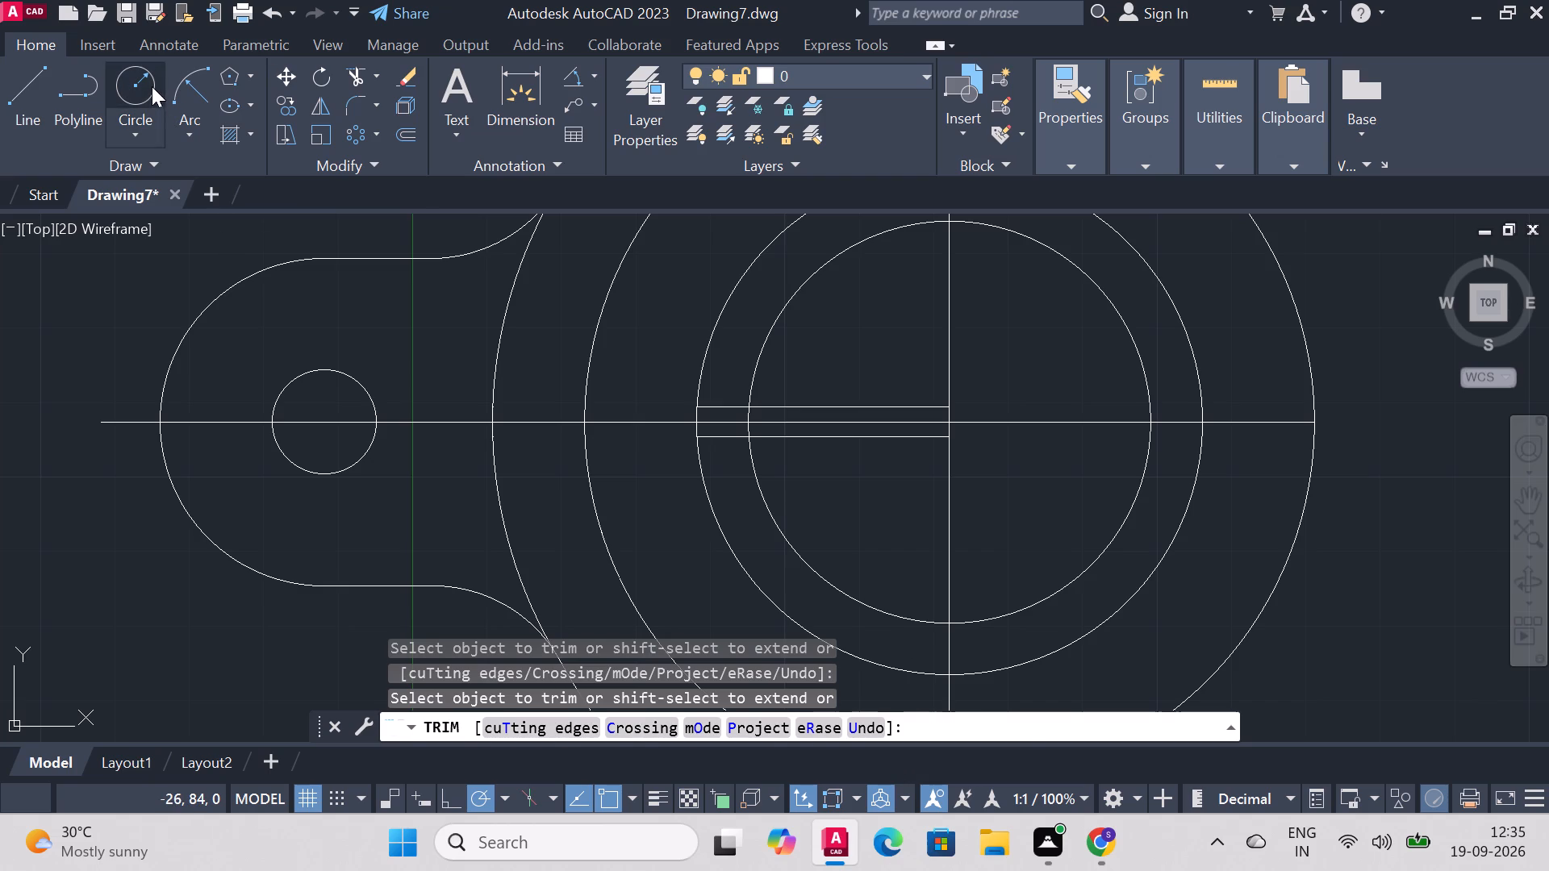
click(699, 426)
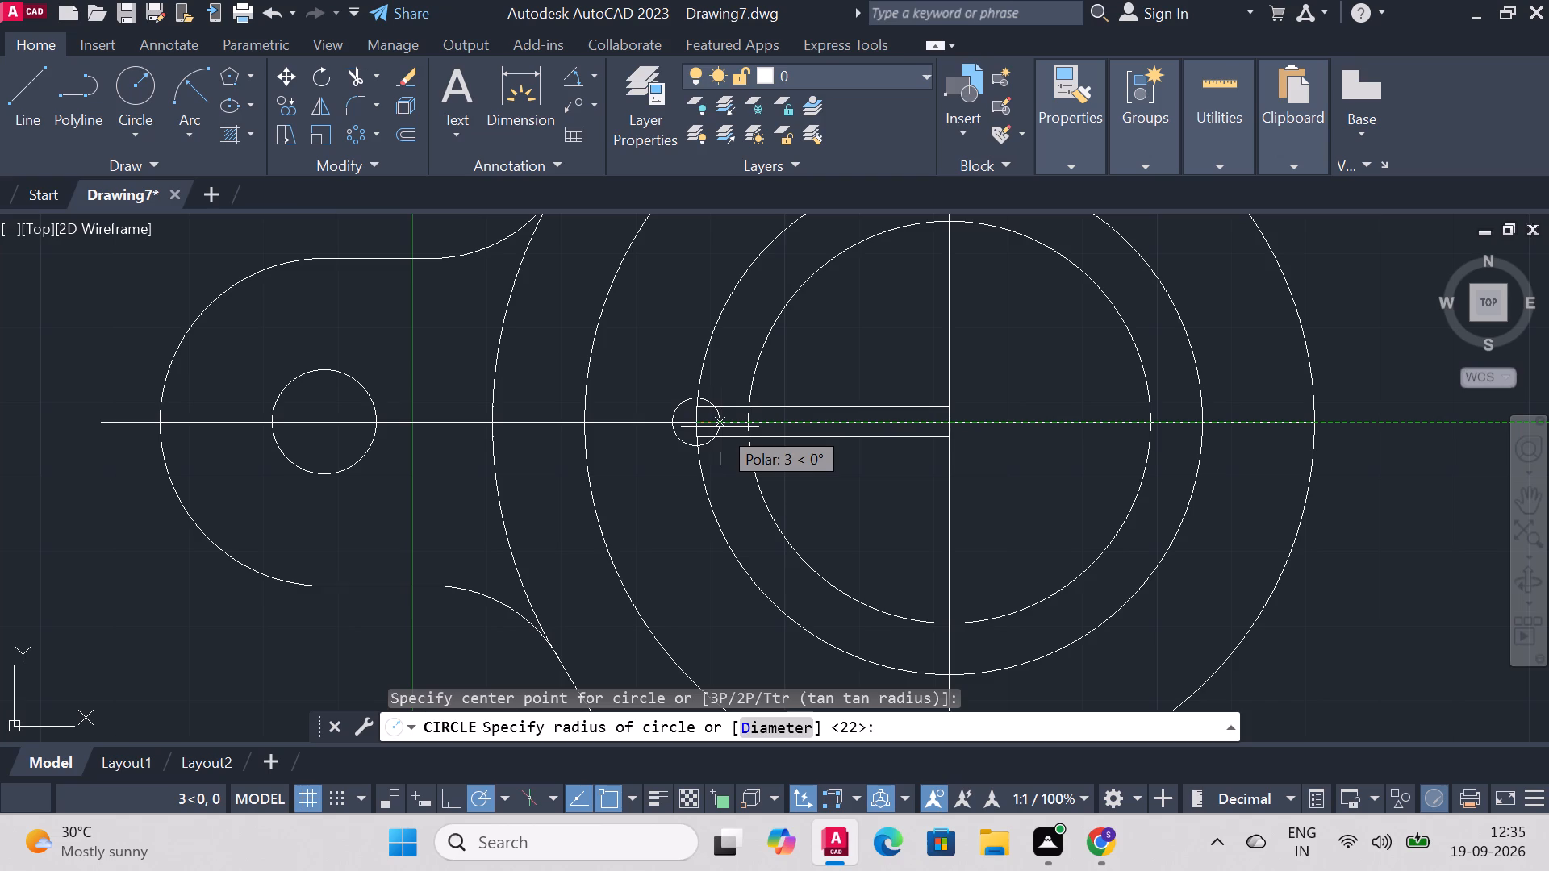
key(d)
key(Return)
key(8)
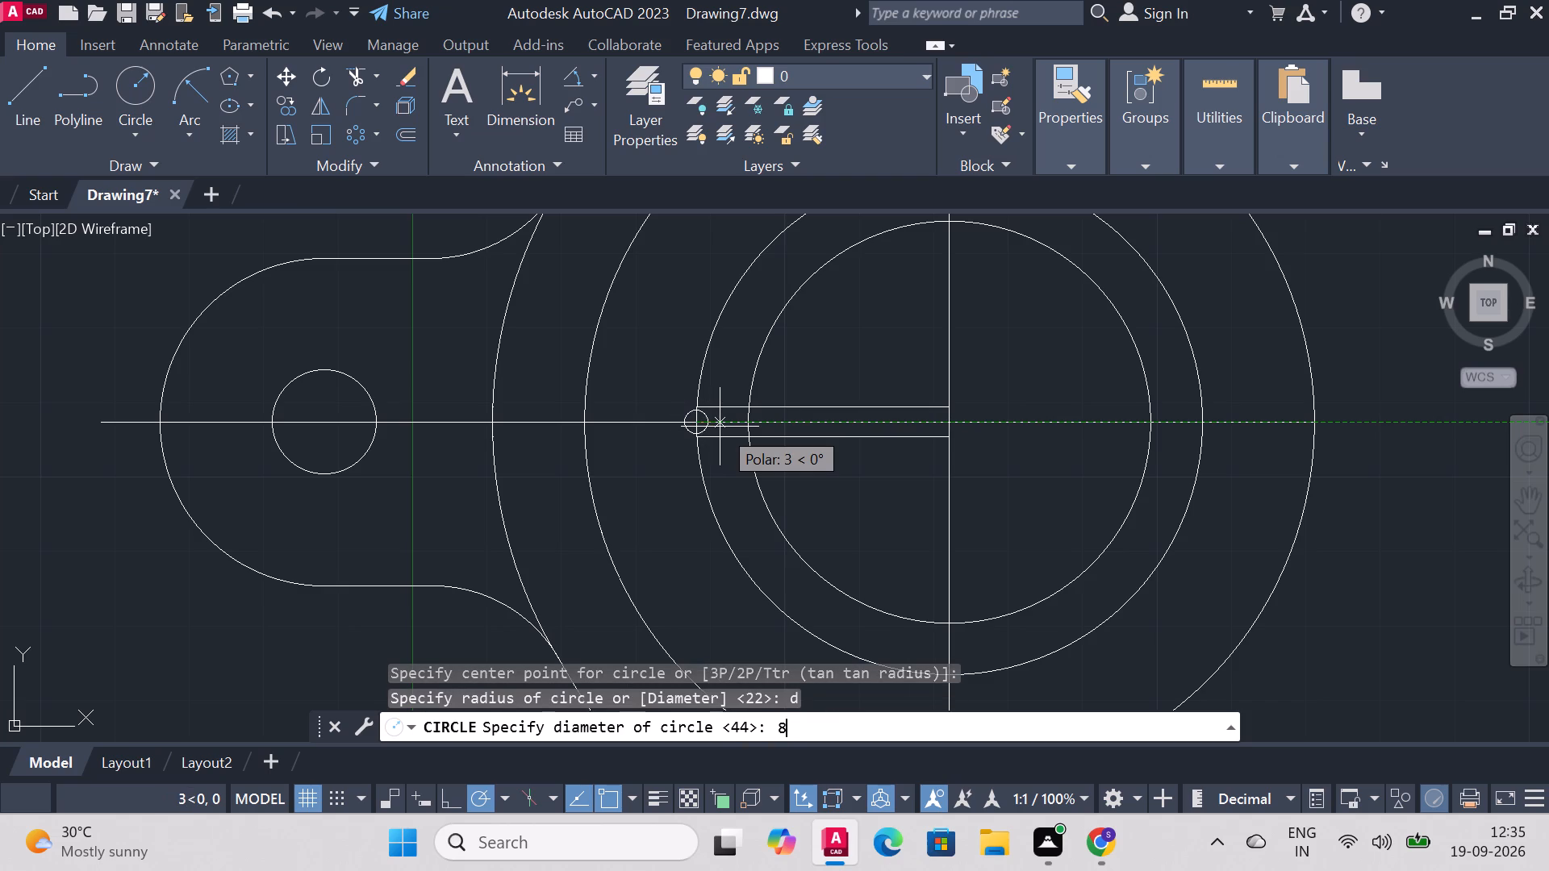
key(Return)
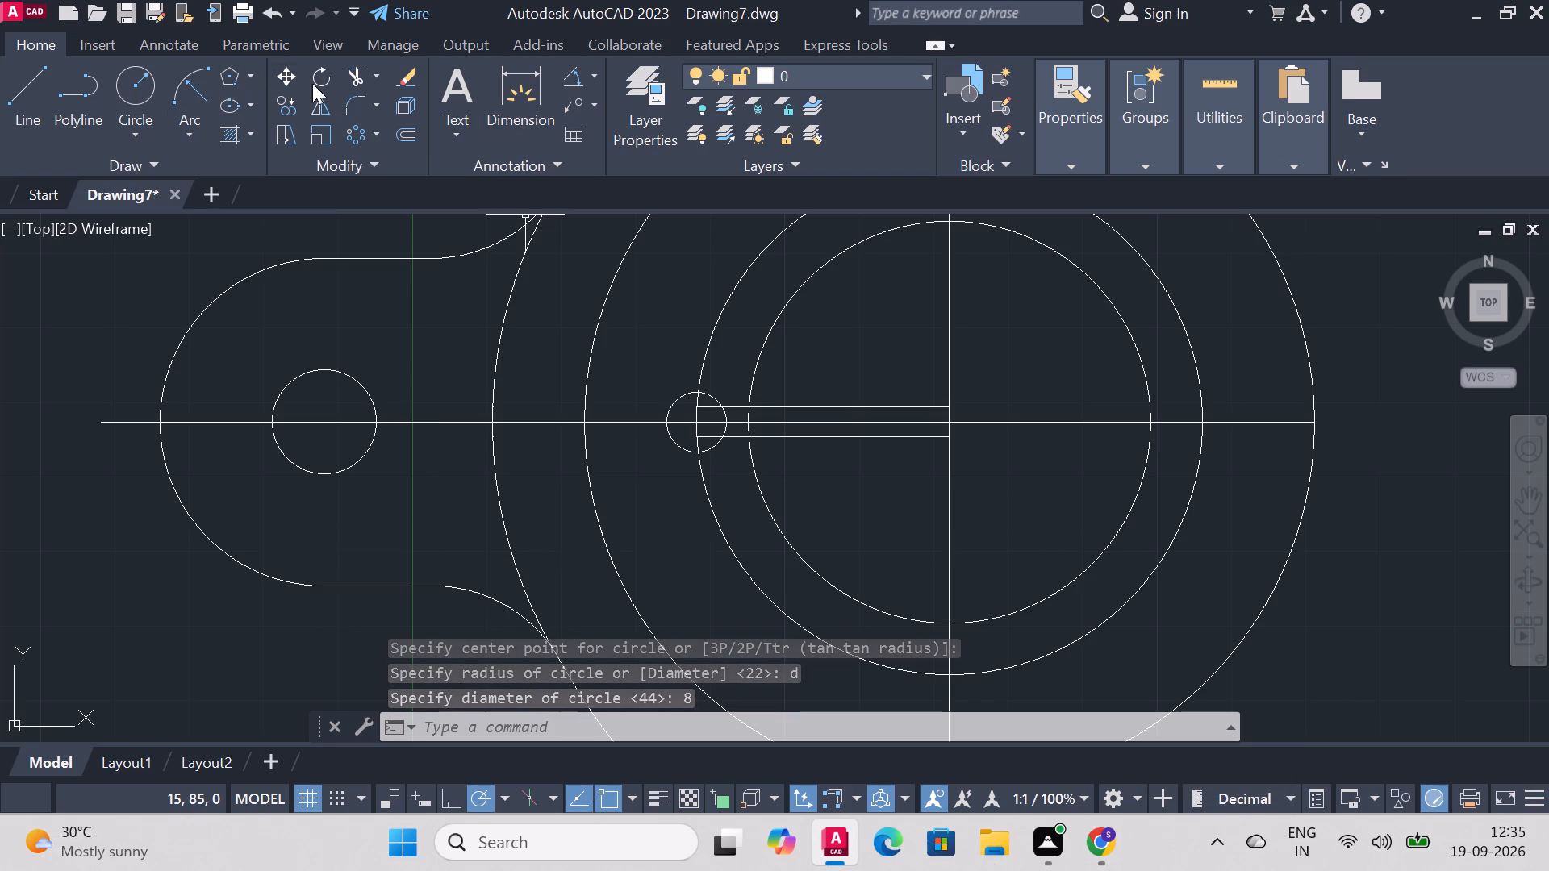
Trim the 8 mm circle and the two offset lines into a keyhole-shaped notch opening onto the innermost concentric circle.
click(360, 77)
scroll(763, 461, up, 2)
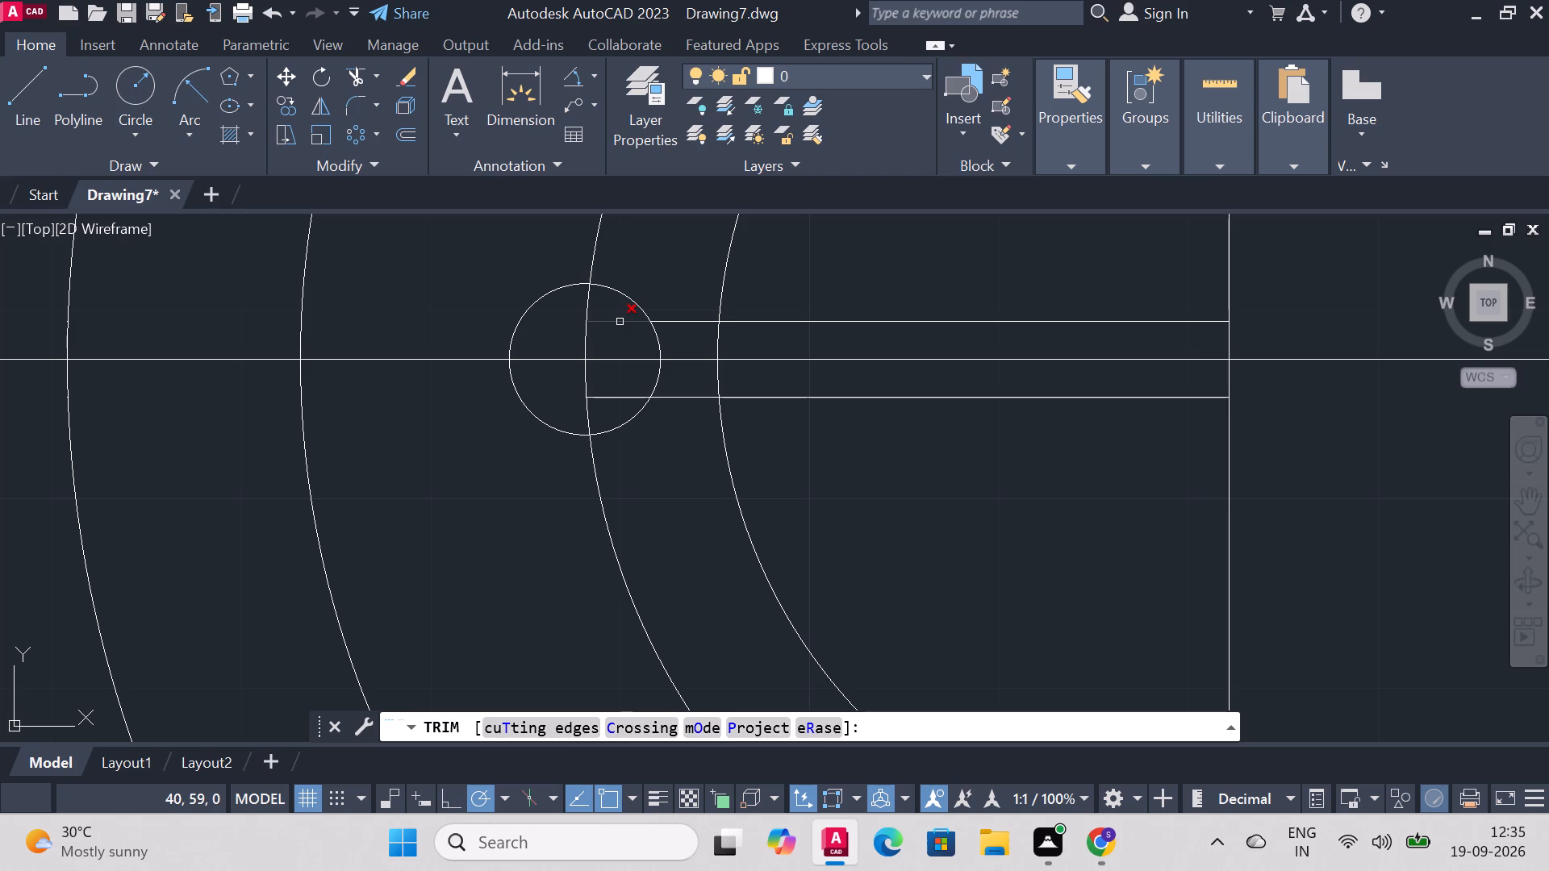
click(662, 340)
click(655, 384)
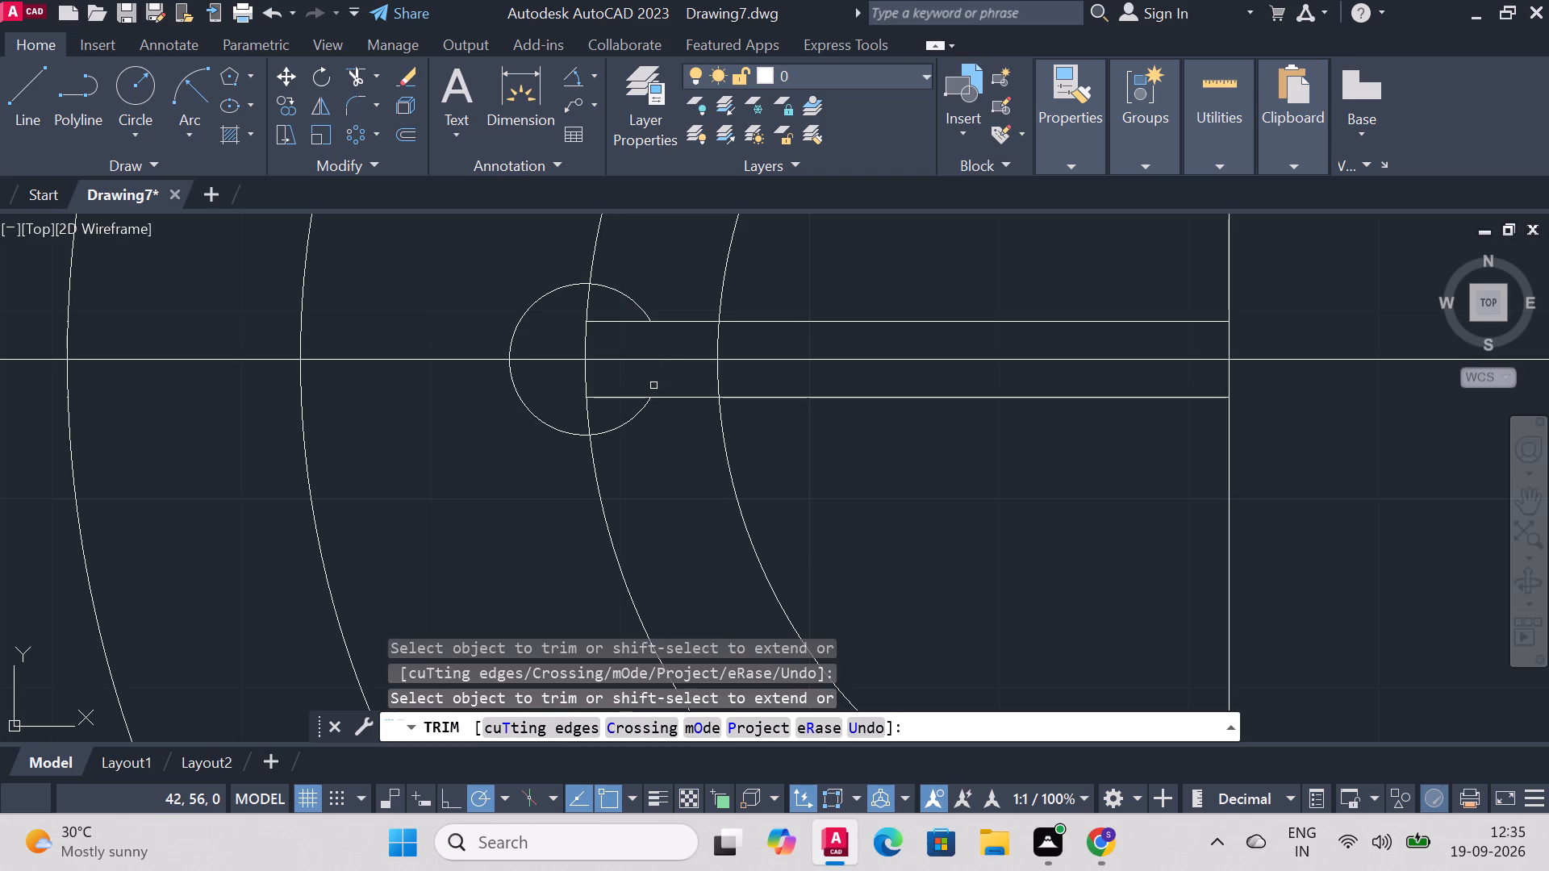
click(621, 399)
click(622, 320)
scroll(1103, 442, down, 2)
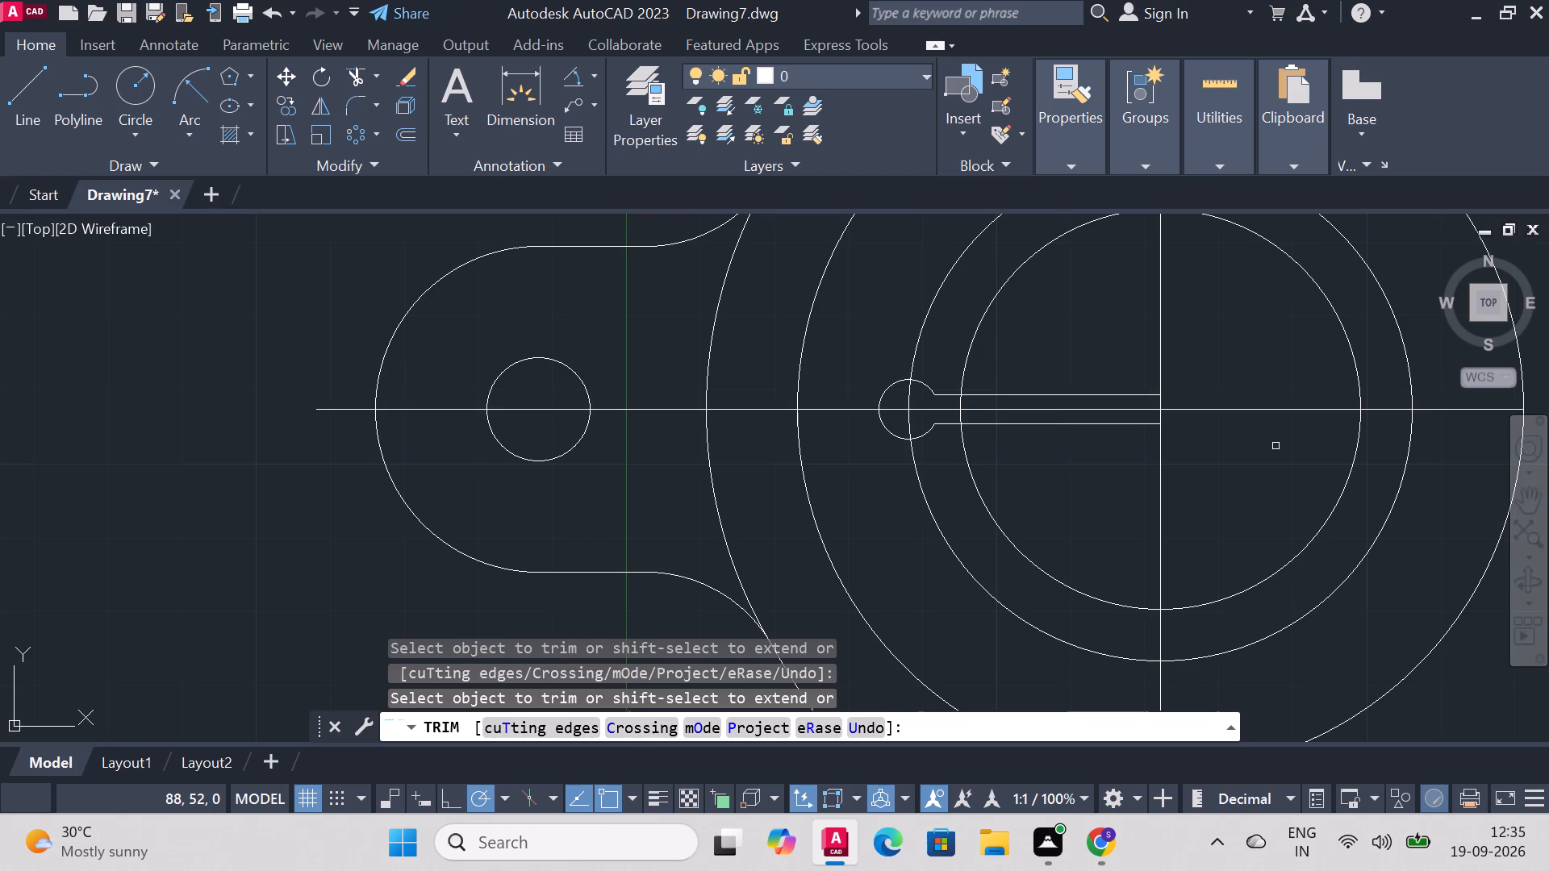
click(1012, 426)
click(1022, 394)
right_click(68, 469)
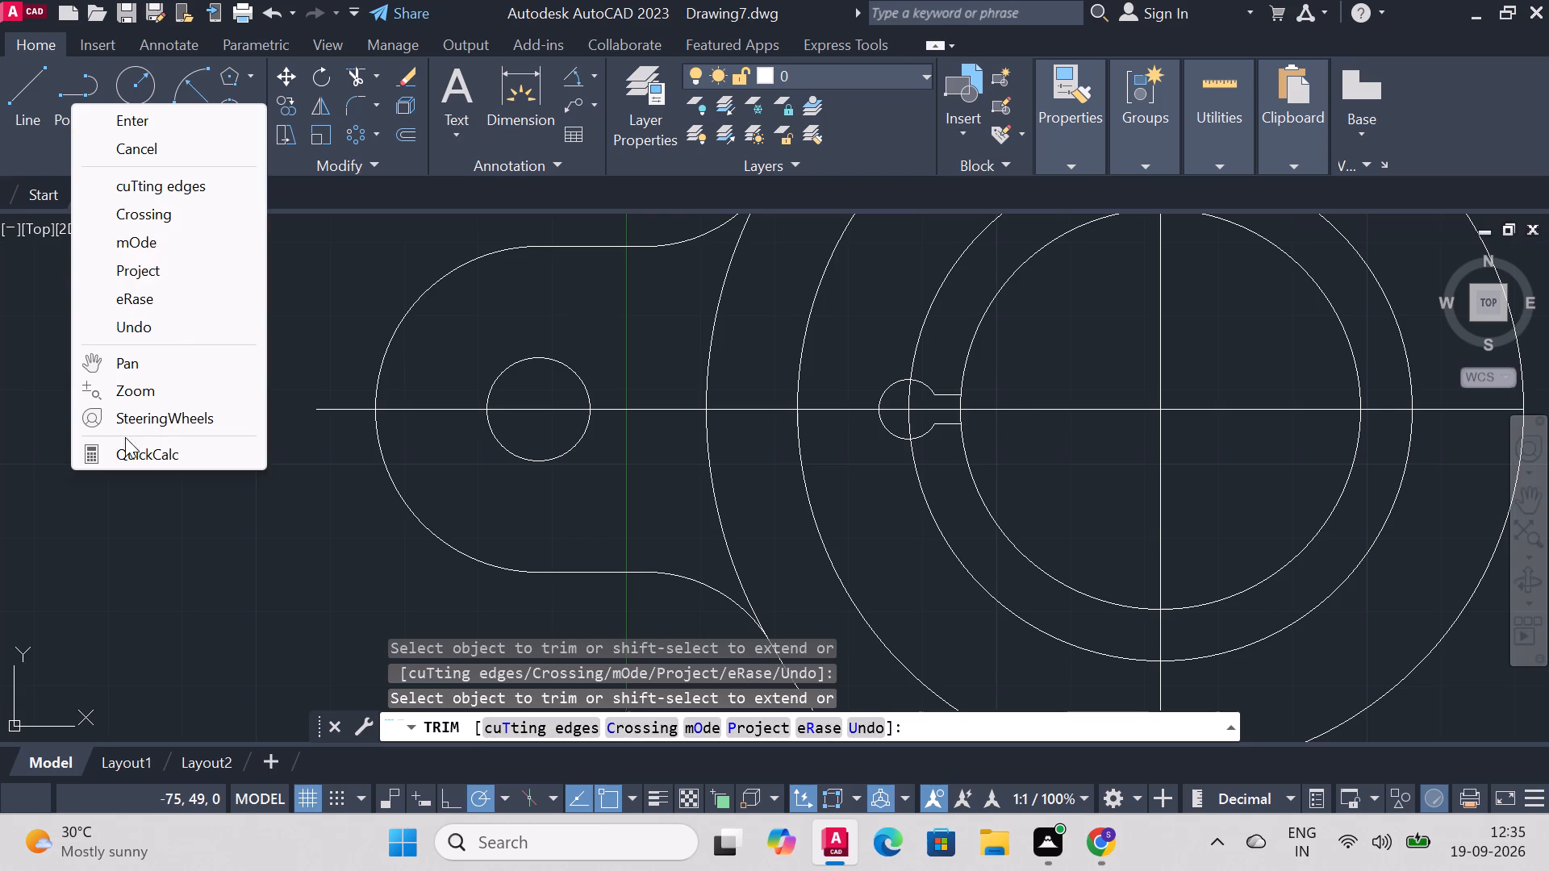
click(167, 118)
Create a polar array of the keyhole notch with 12 items around the centre of the concentric circles.
scroll(1179, 502, down, 4)
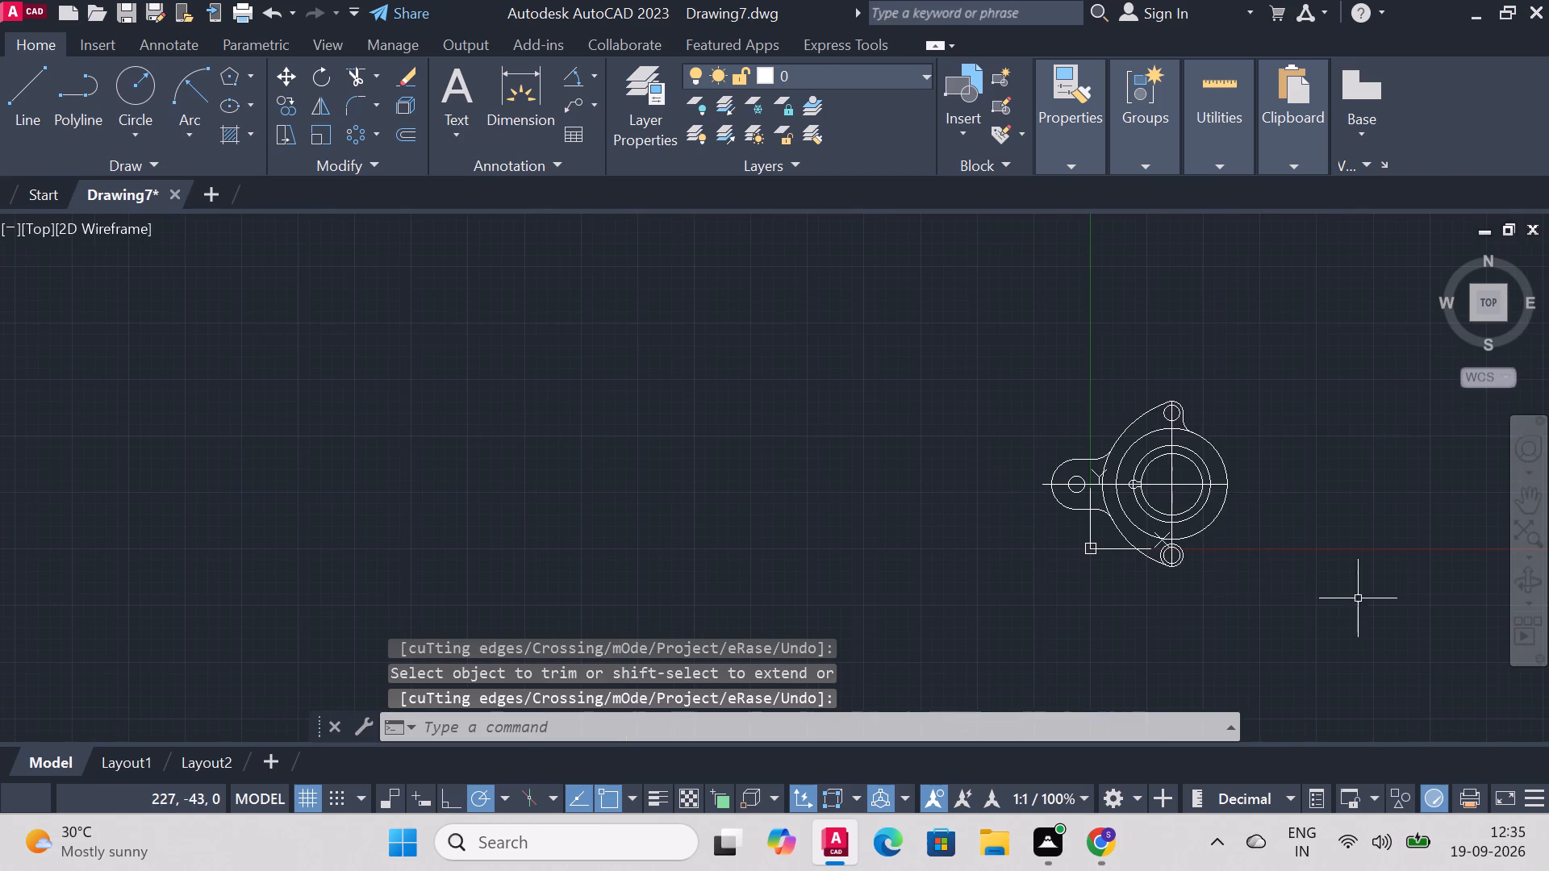
scroll(1443, 561, up, 1)
scroll(1348, 473, up, 1)
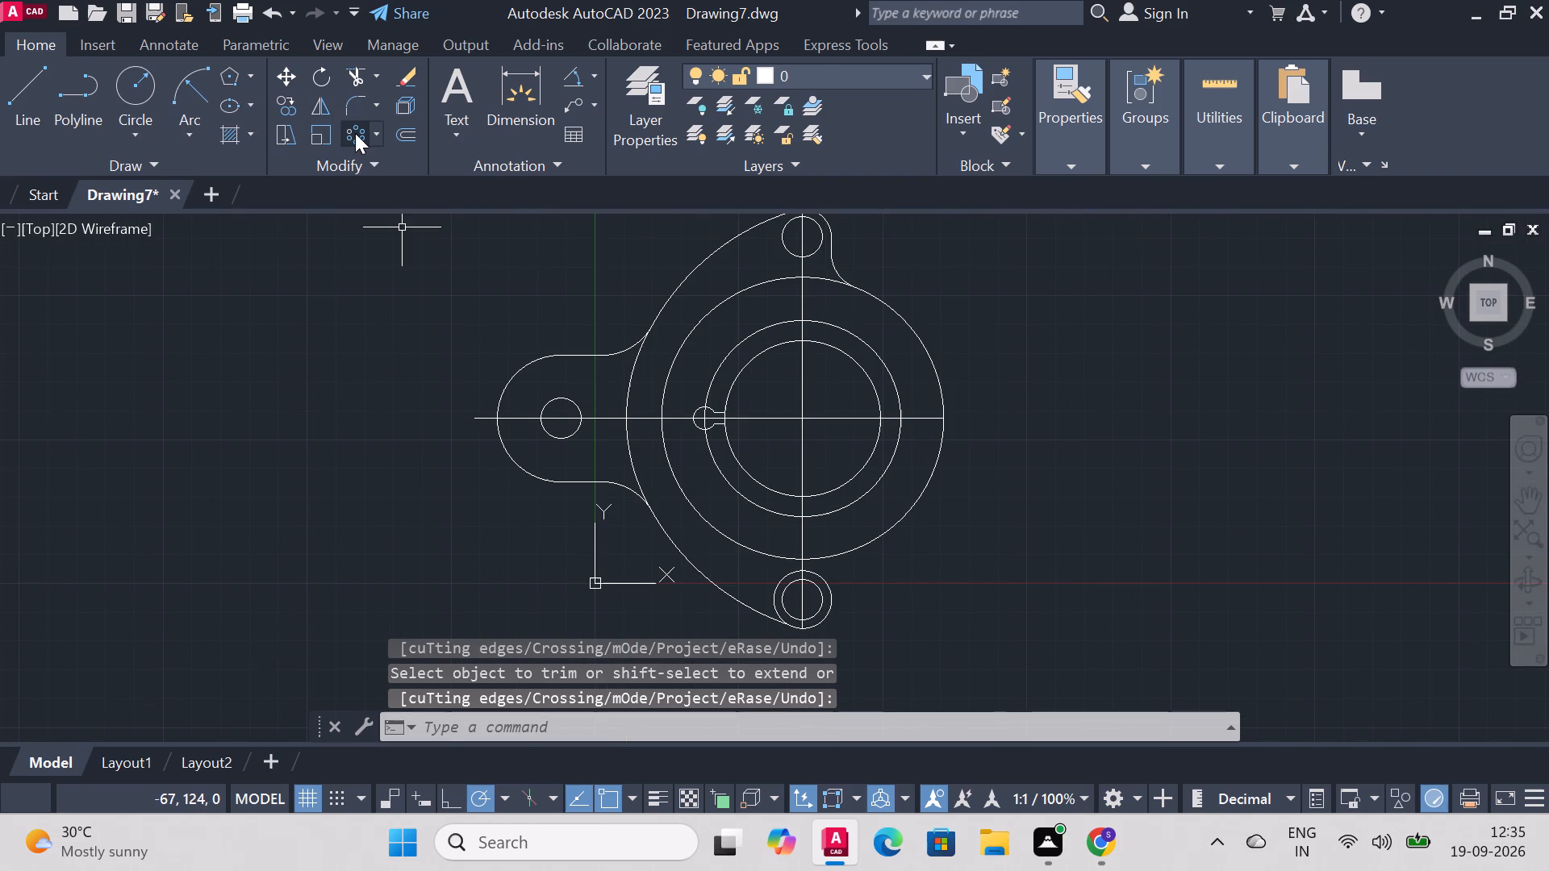
click(355, 133)
scroll(533, 381, up, 2)
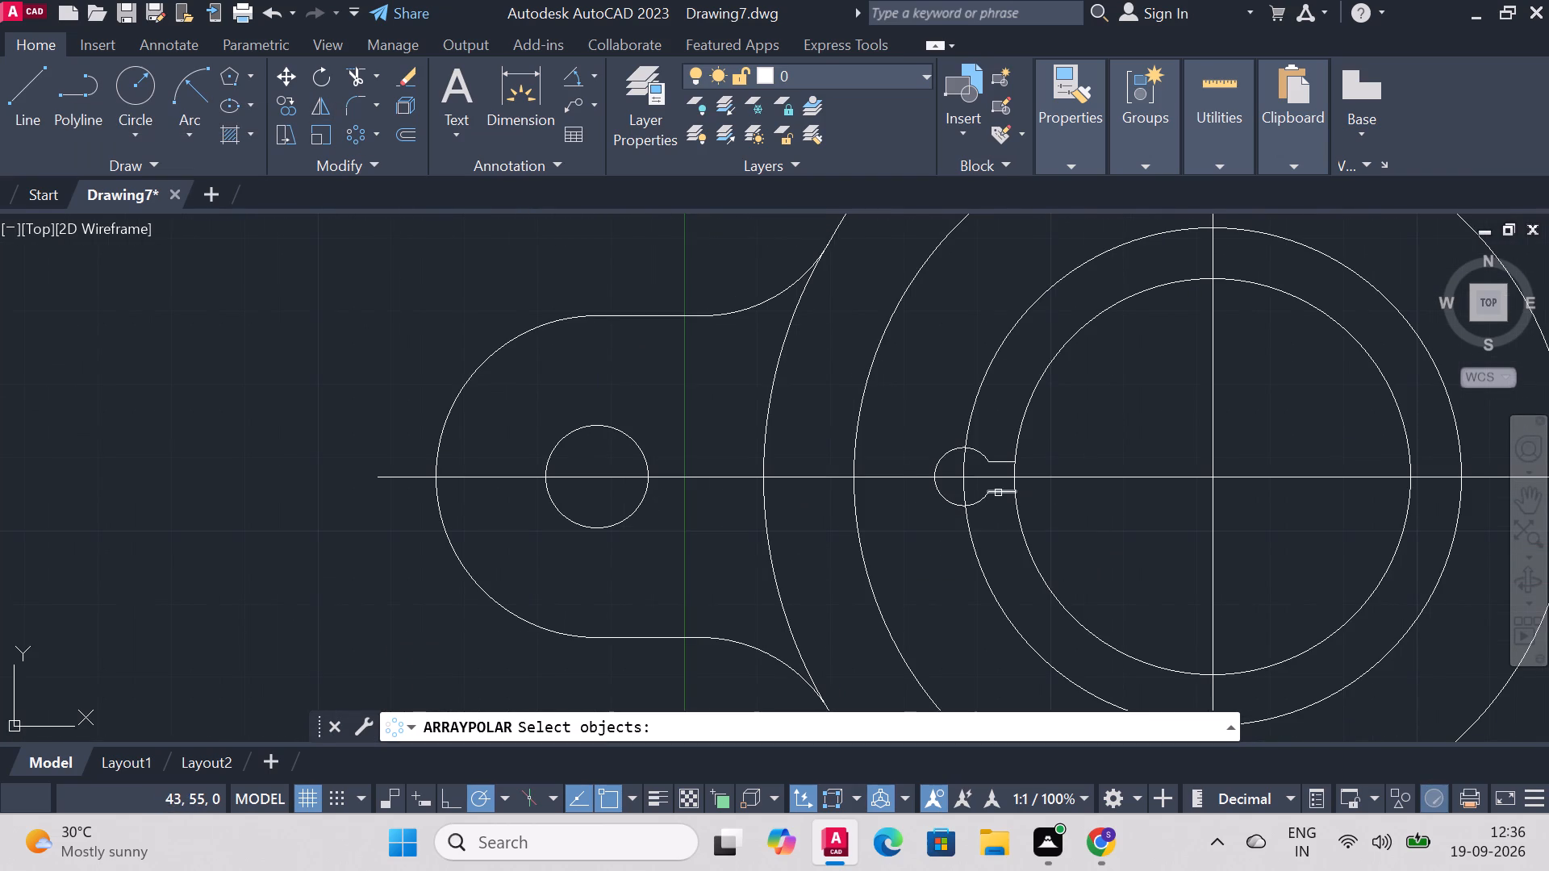
click(998, 493)
click(984, 497)
click(1004, 460)
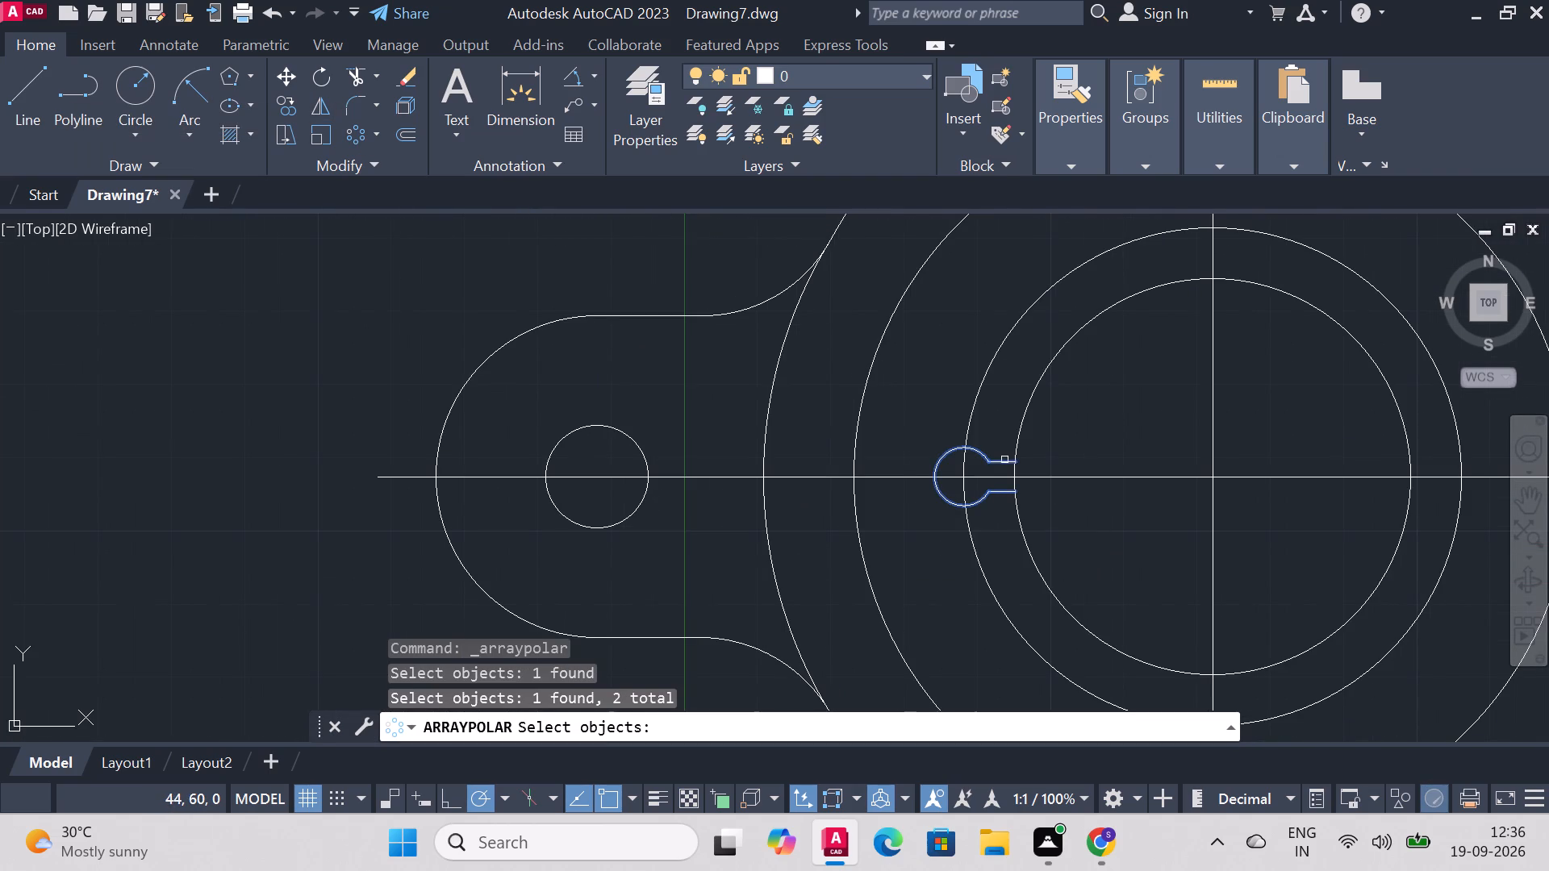
right_click(1096, 550)
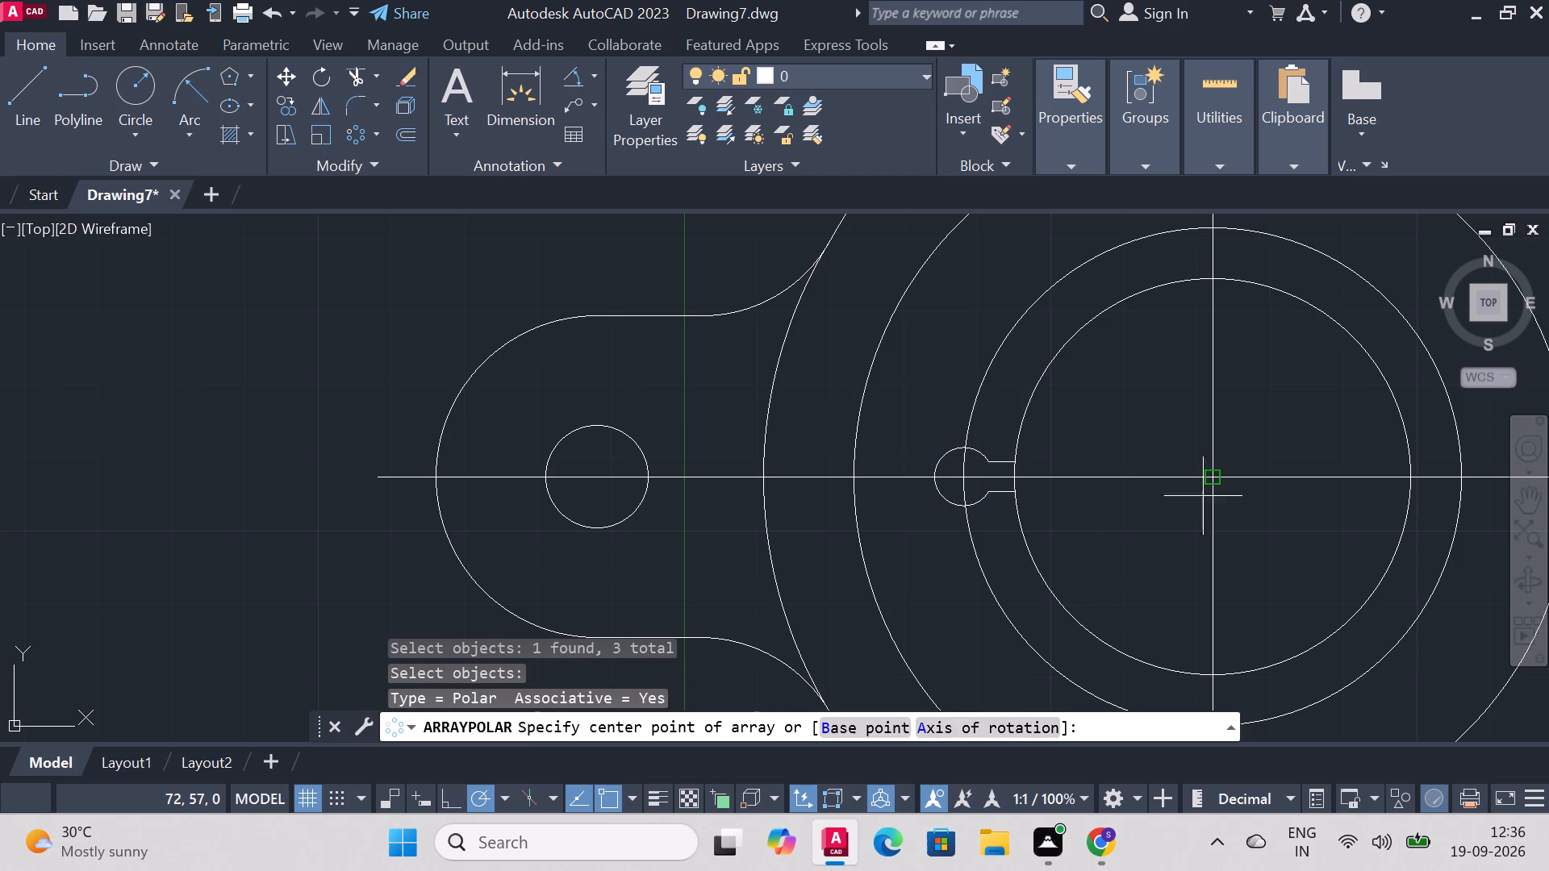
click(1205, 482)
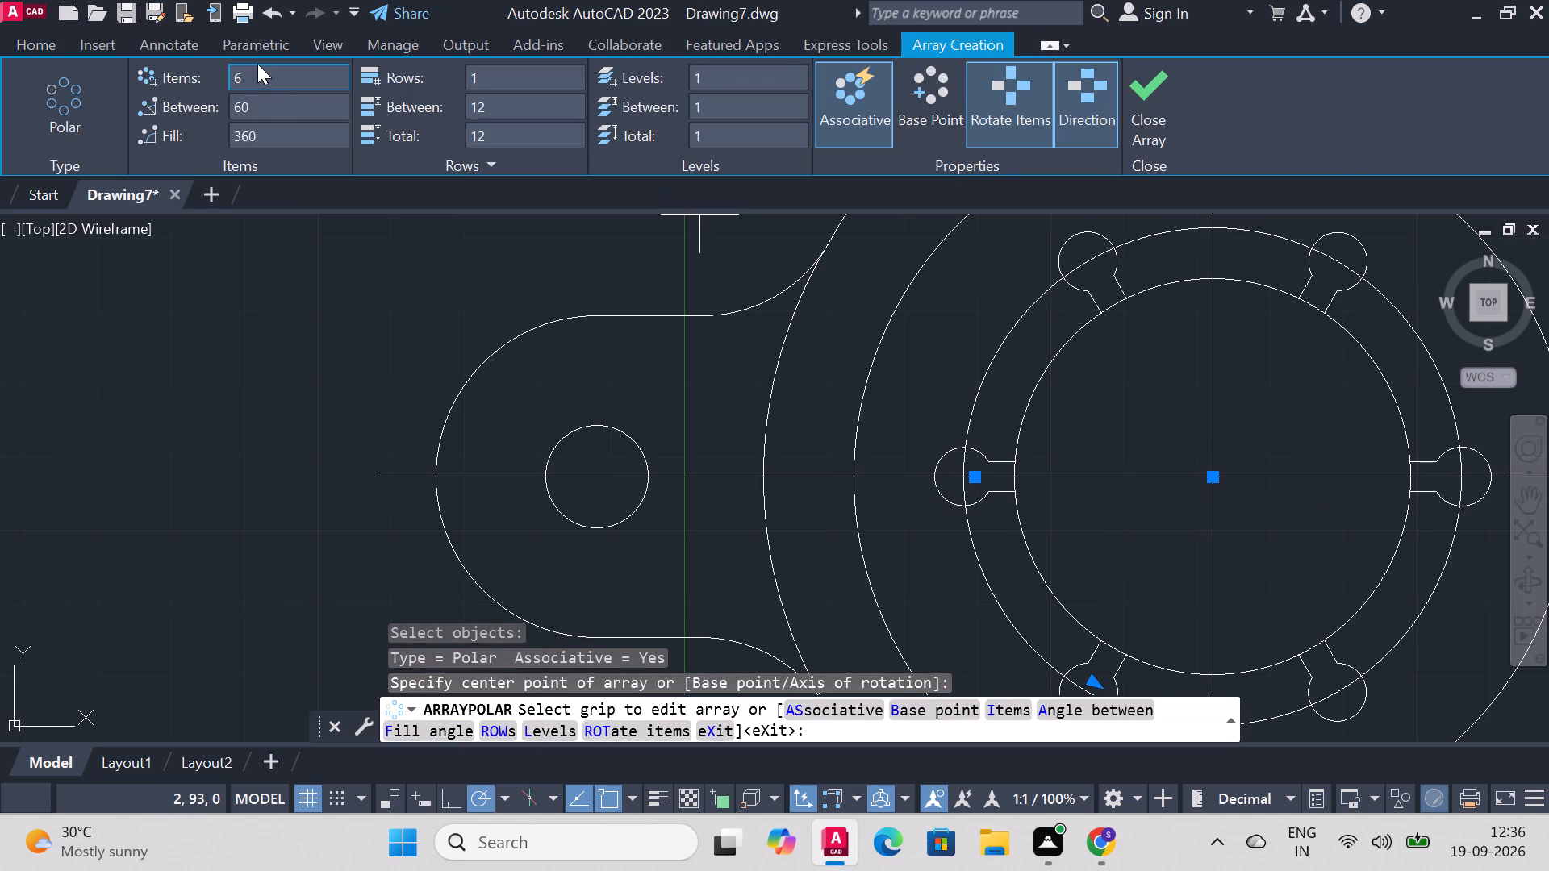
click(257, 64)
text(12)
key(Return)
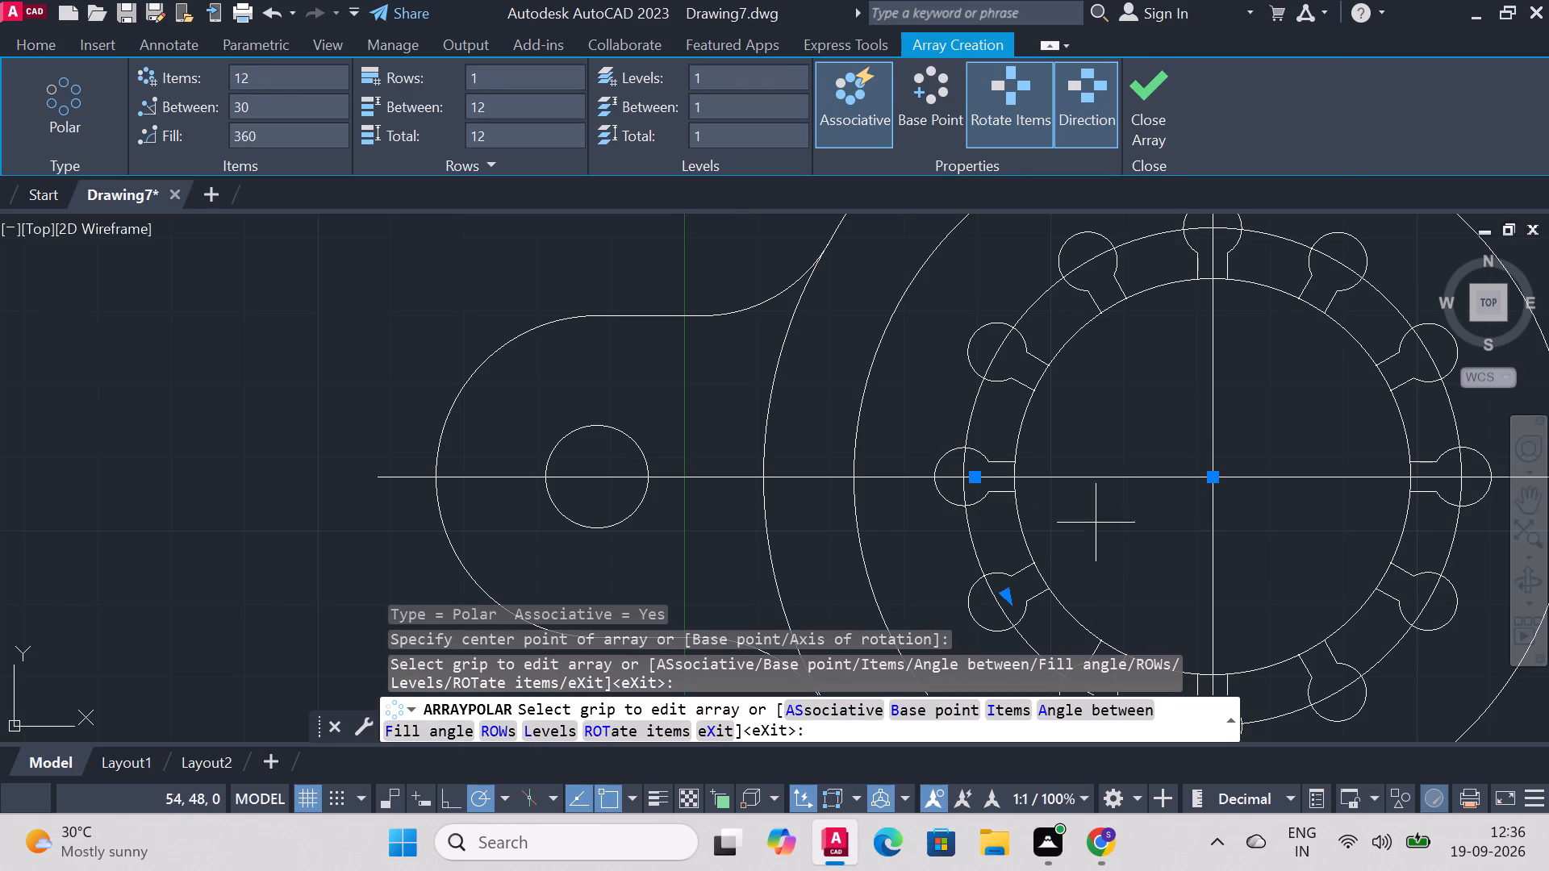
scroll(1210, 369, down, 4)
scroll(1349, 360, up, 2)
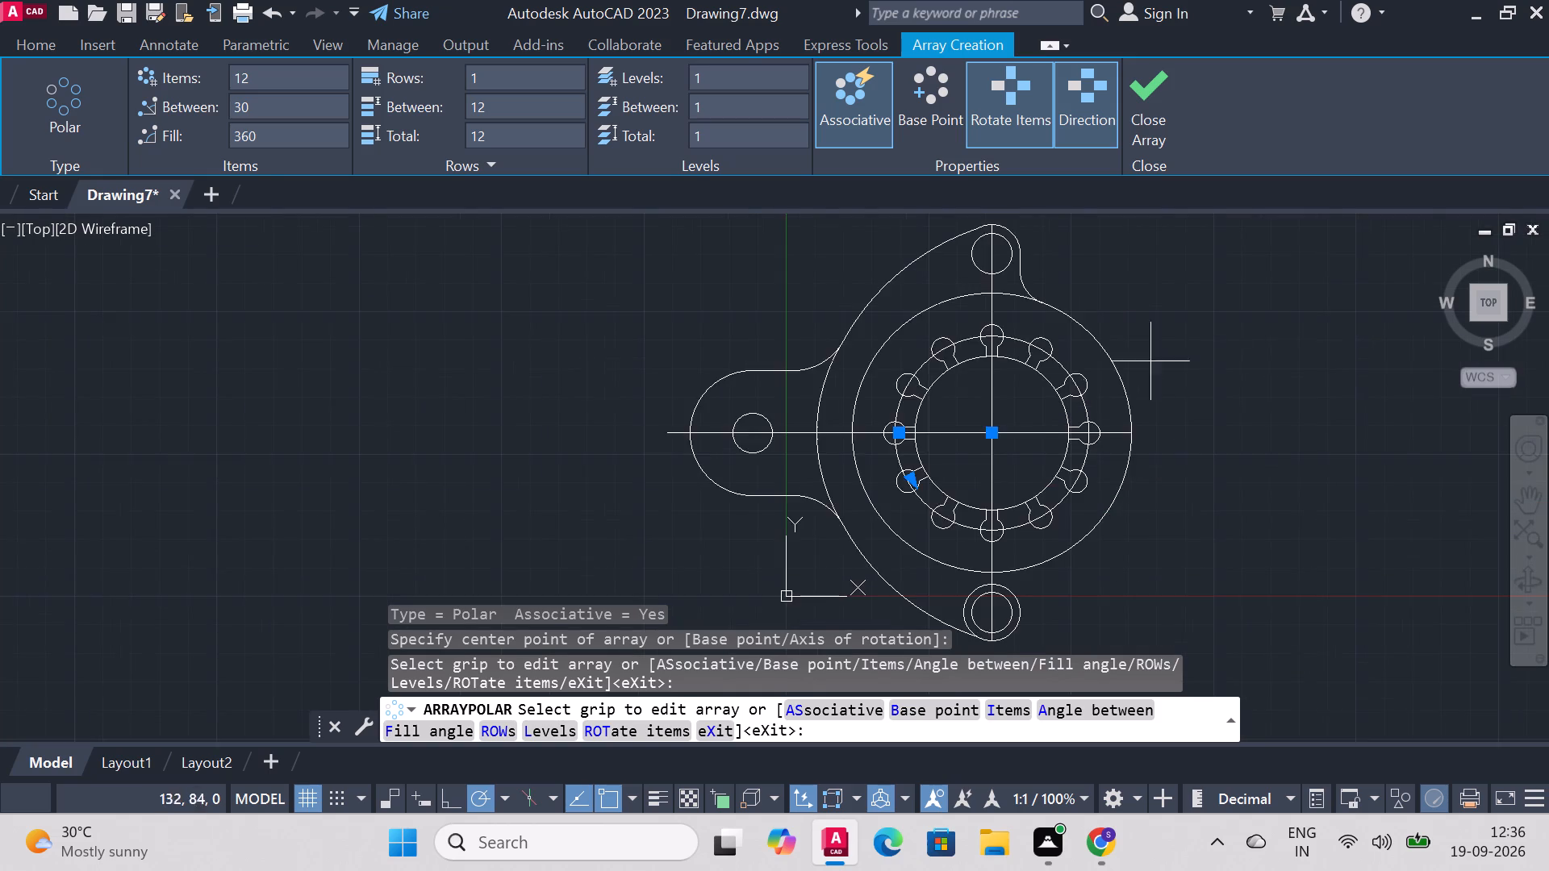
scroll(1098, 414, up, 1)
scroll(893, 451, up, 1)
scroll(760, 453, down, 2)
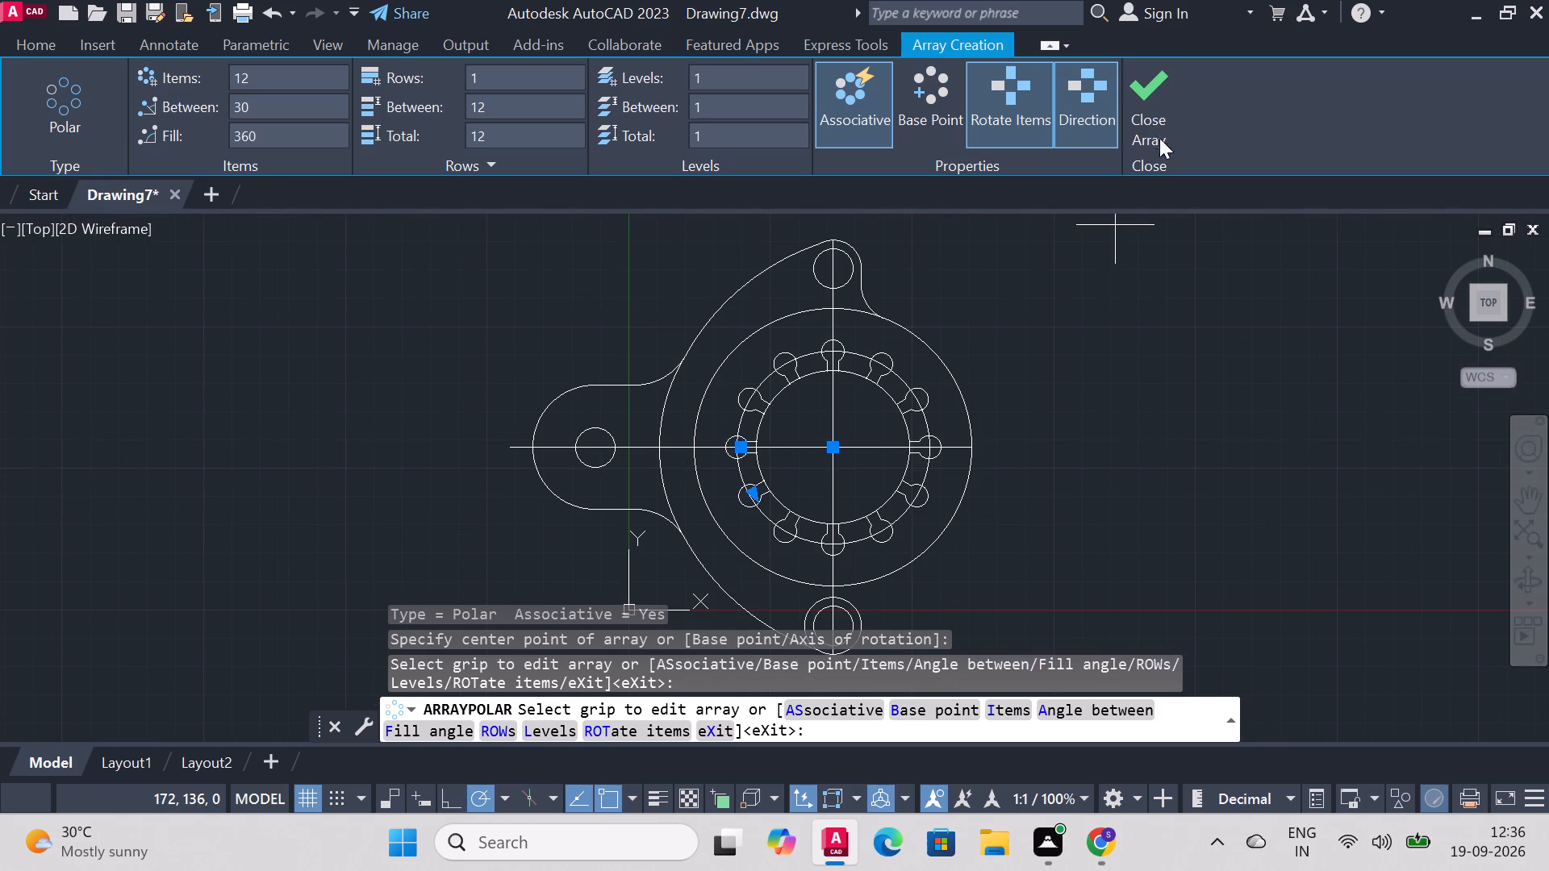
click(1139, 118)
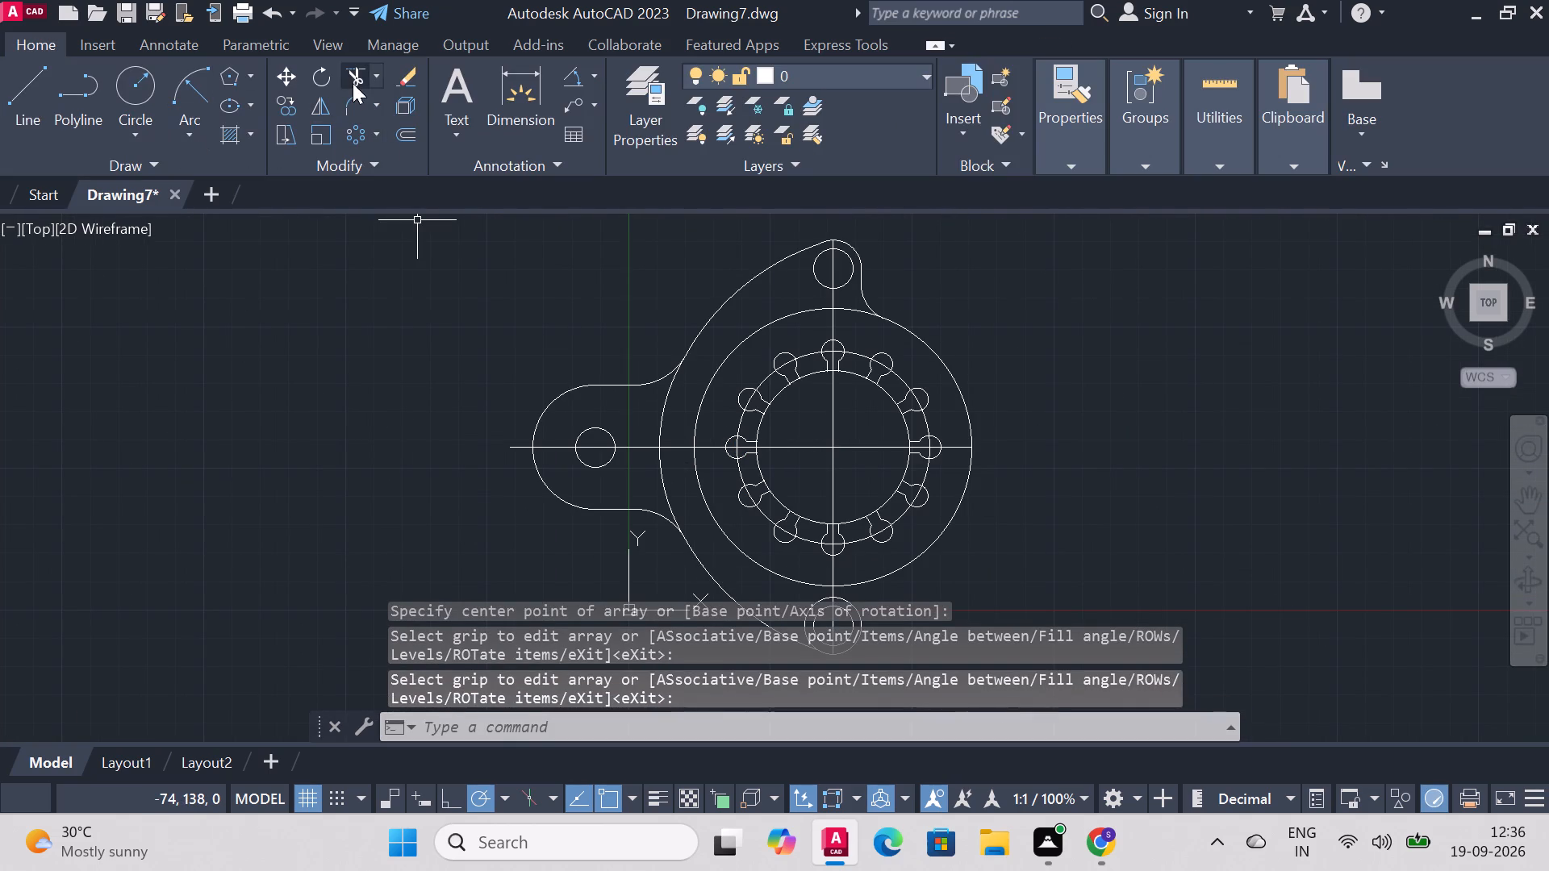
Trim away the innermost circle's arcs across the openings of the leftmost notch and the two notches clockwise from it.
click(353, 83)
scroll(716, 481, up, 1)
scroll(853, 398, up, 1)
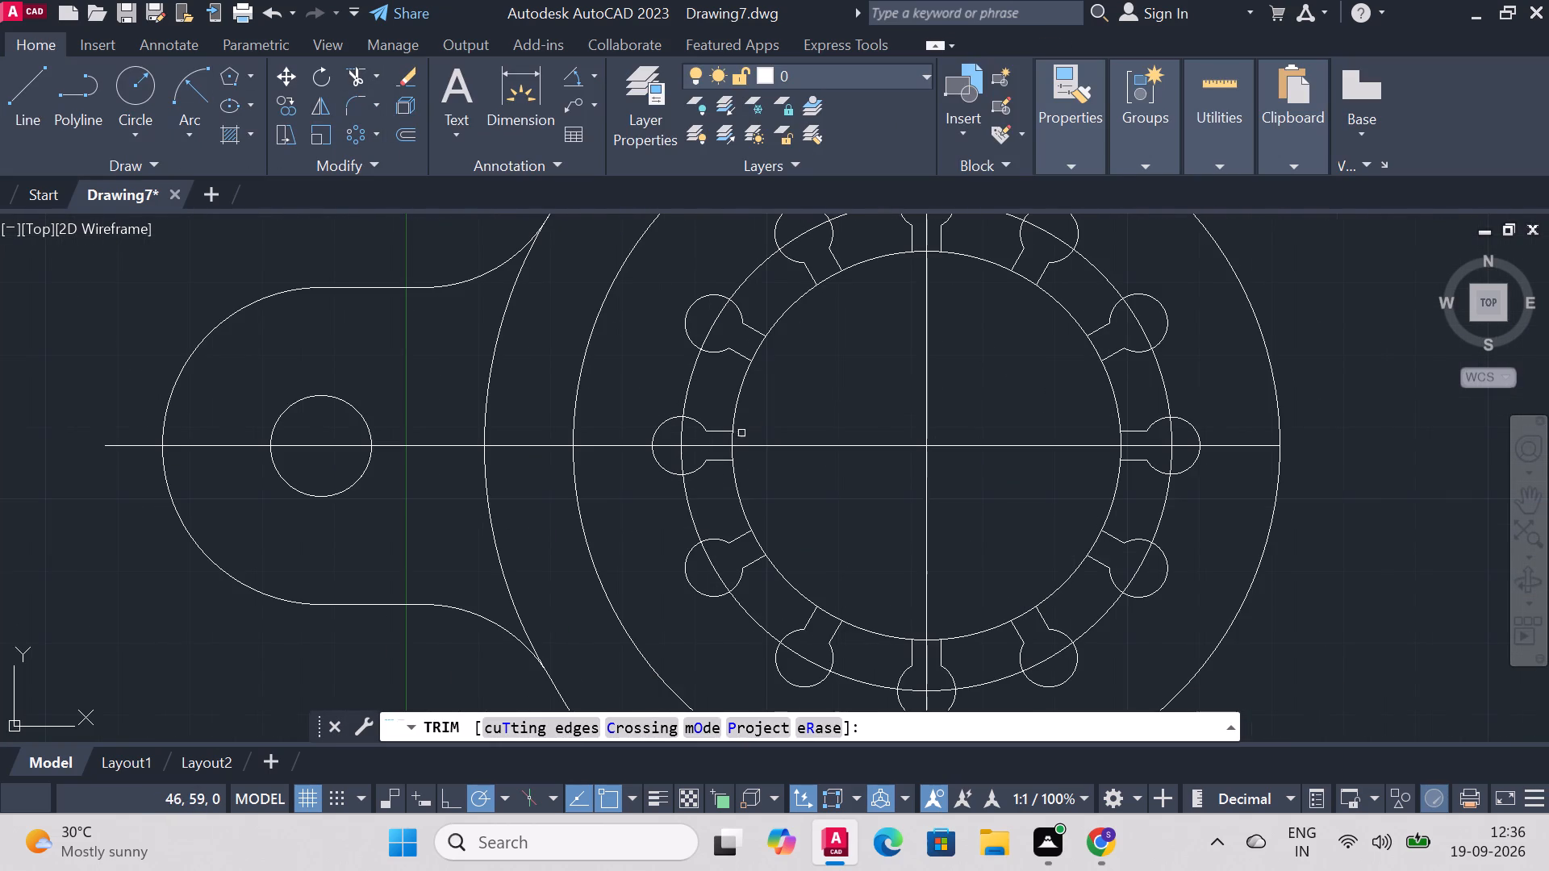
scroll(742, 431, up, 2)
click(712, 444)
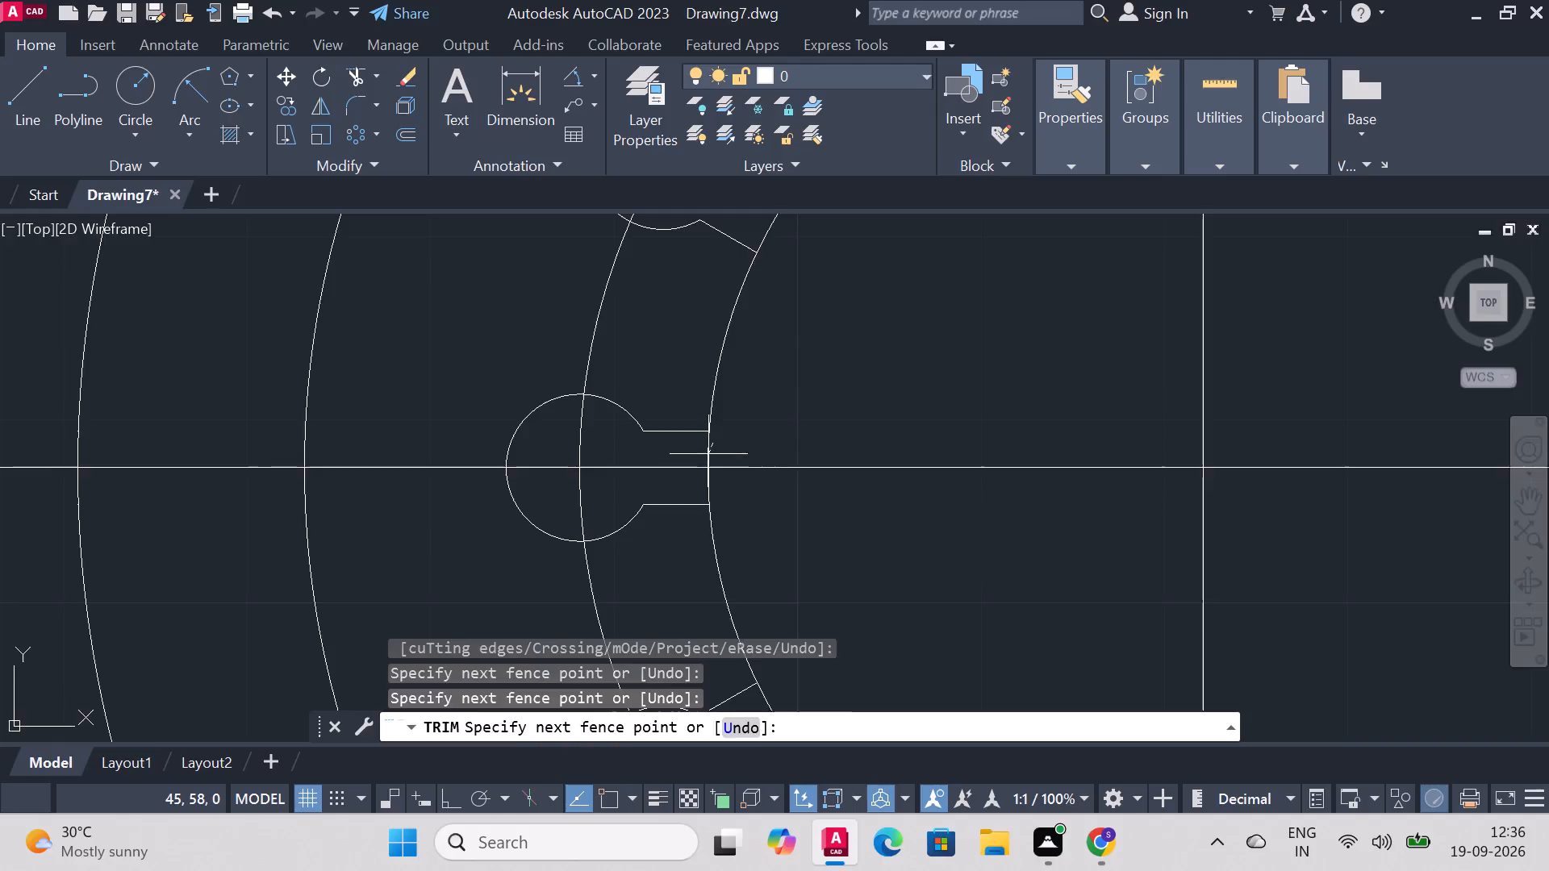
click(708, 452)
click(707, 488)
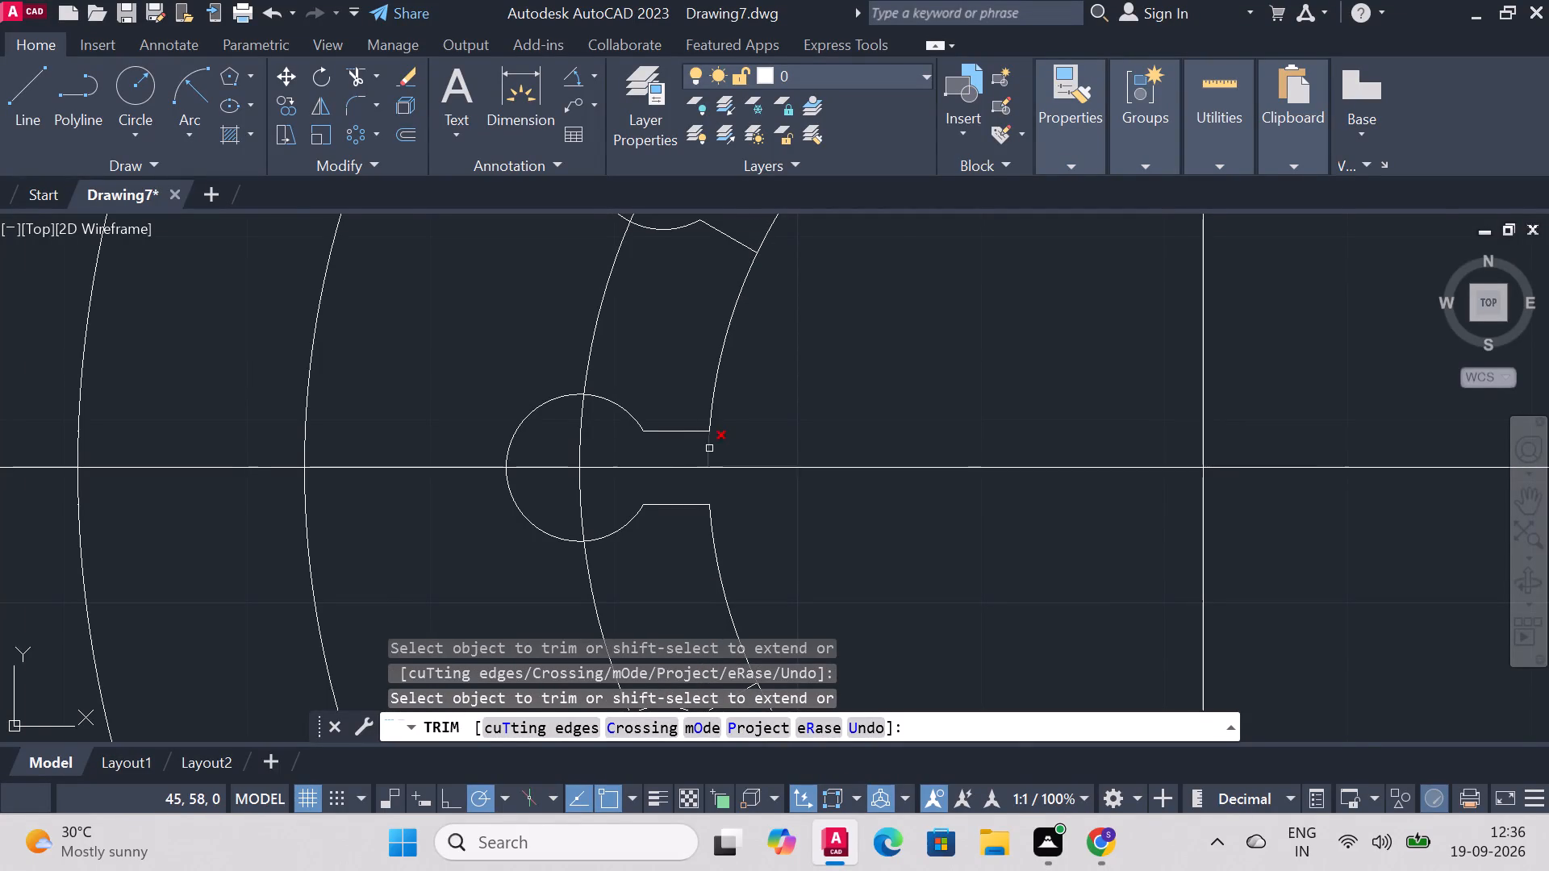
click(709, 448)
scroll(990, 387, down, 2)
click(911, 320)
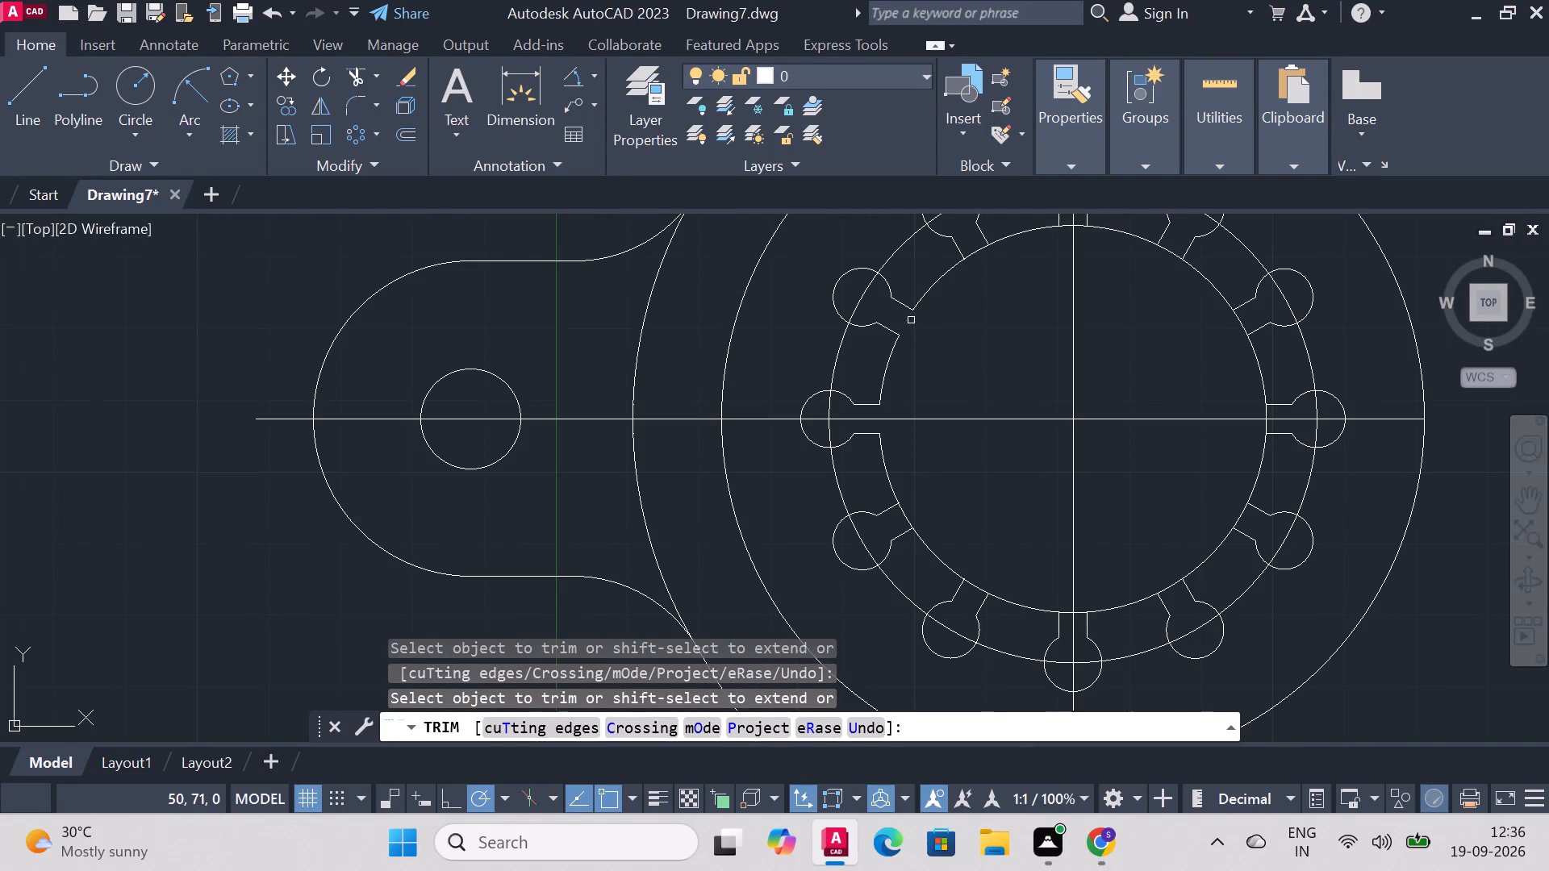
click(973, 256)
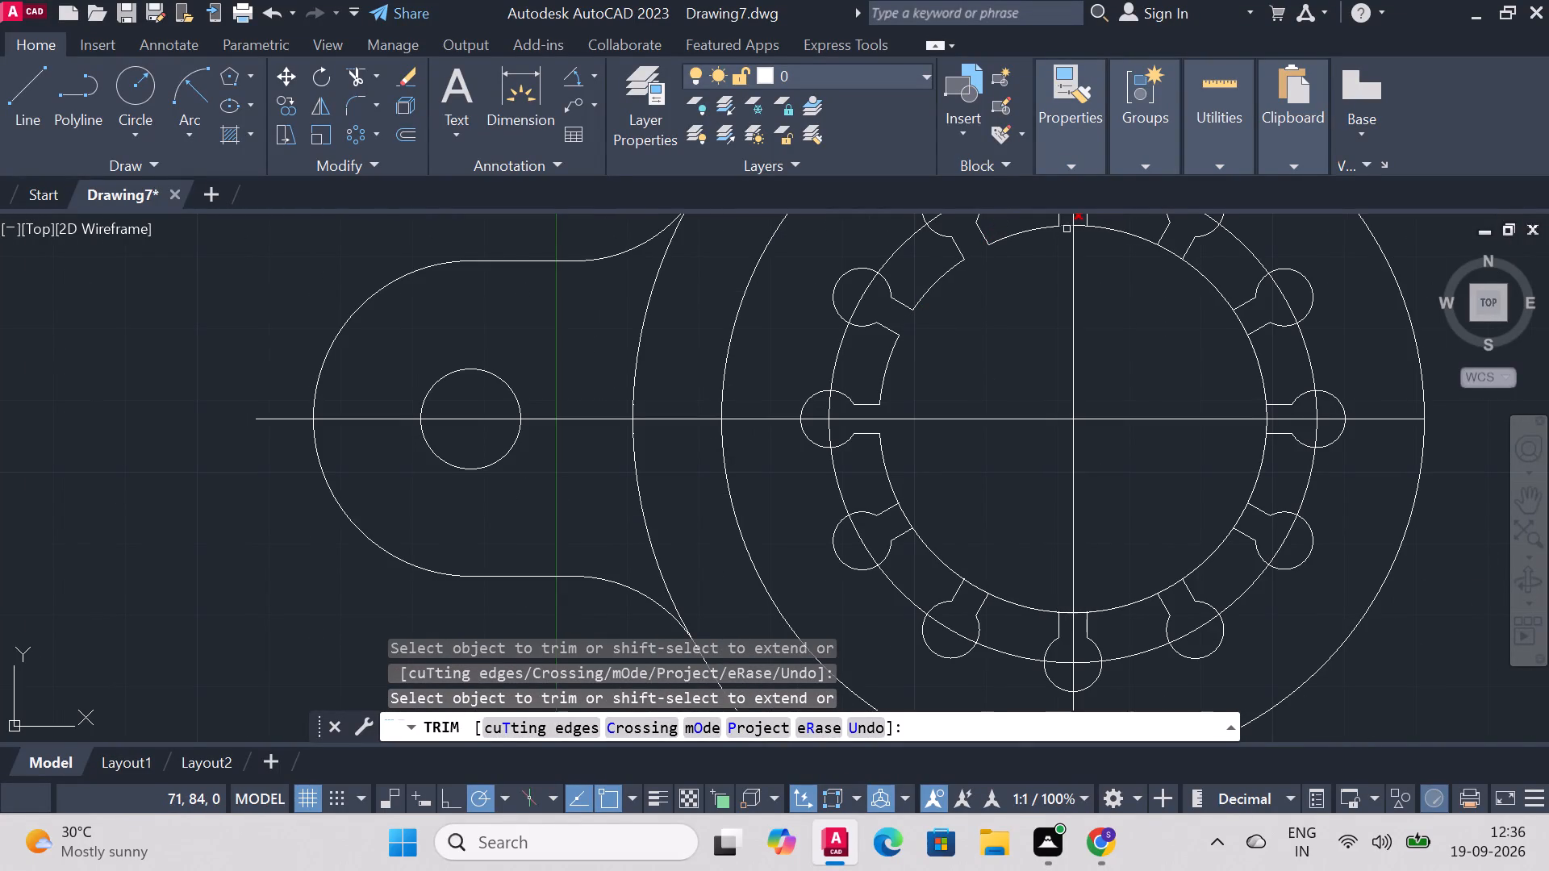
Trim away the innermost circle's arcs across the openings of the topmost notch and the next four notches clockwise from it.
scroll(1191, 417, down, 2)
scroll(1281, 147, up, 2)
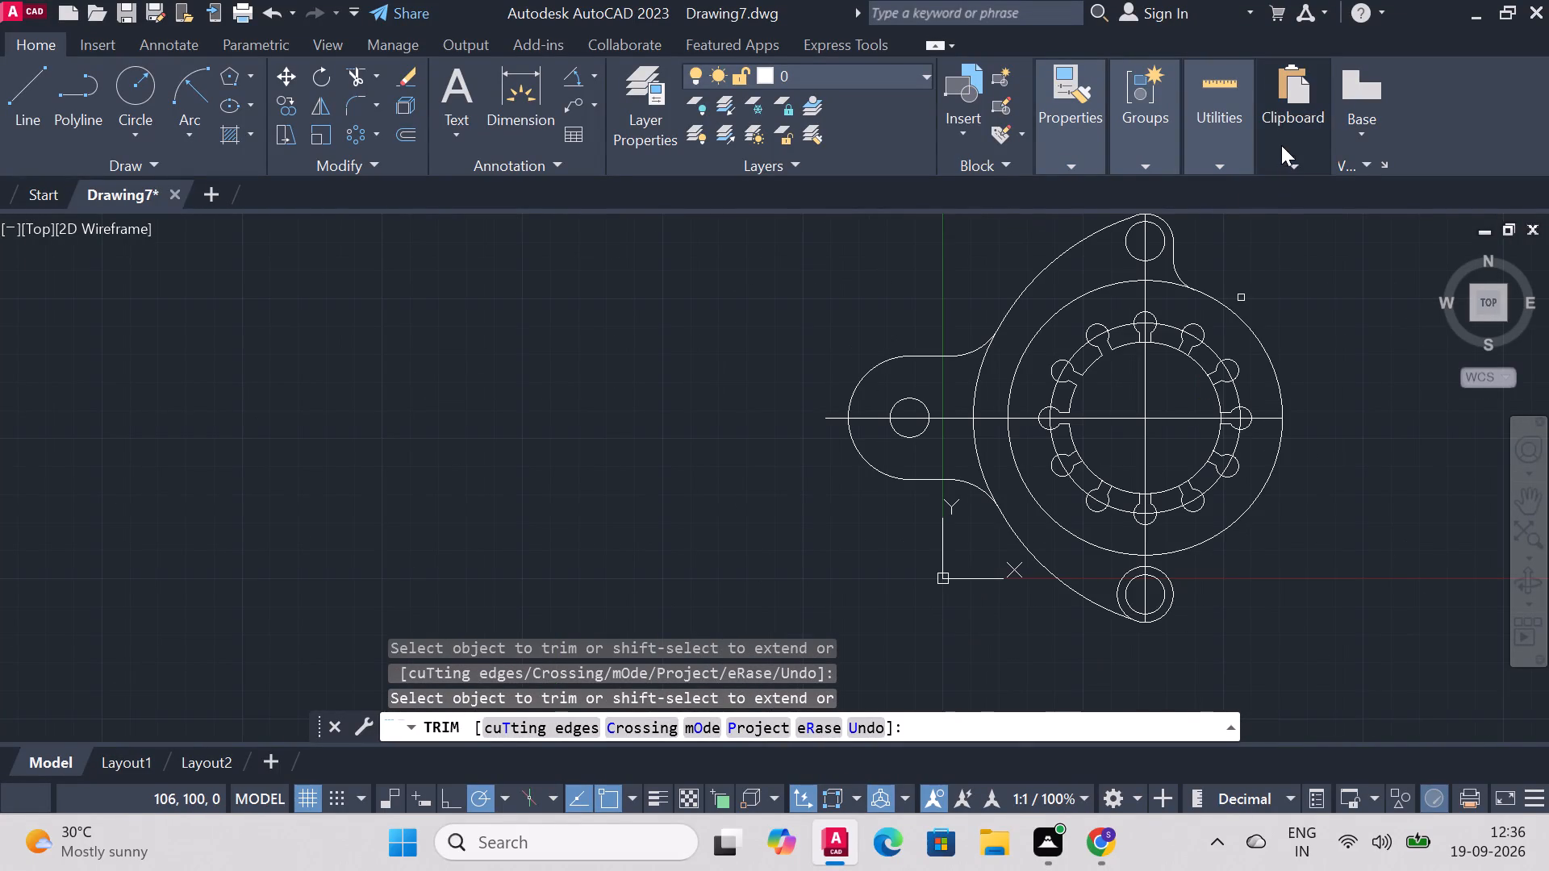
scroll(1225, 285, up, 2)
click(1008, 430)
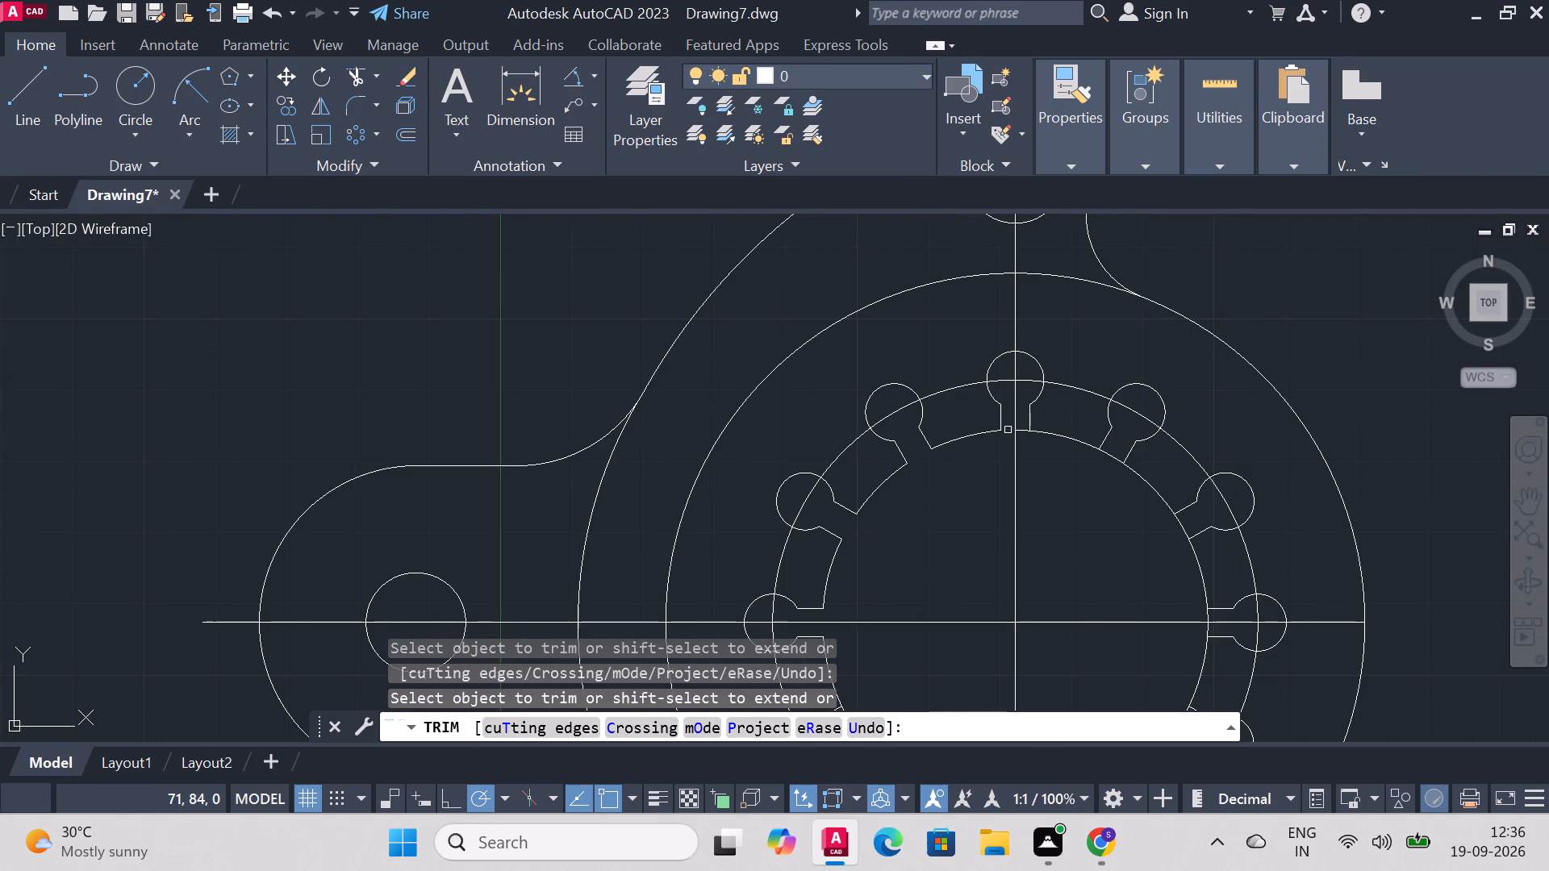
click(1025, 430)
scroll(1150, 525, up, 1)
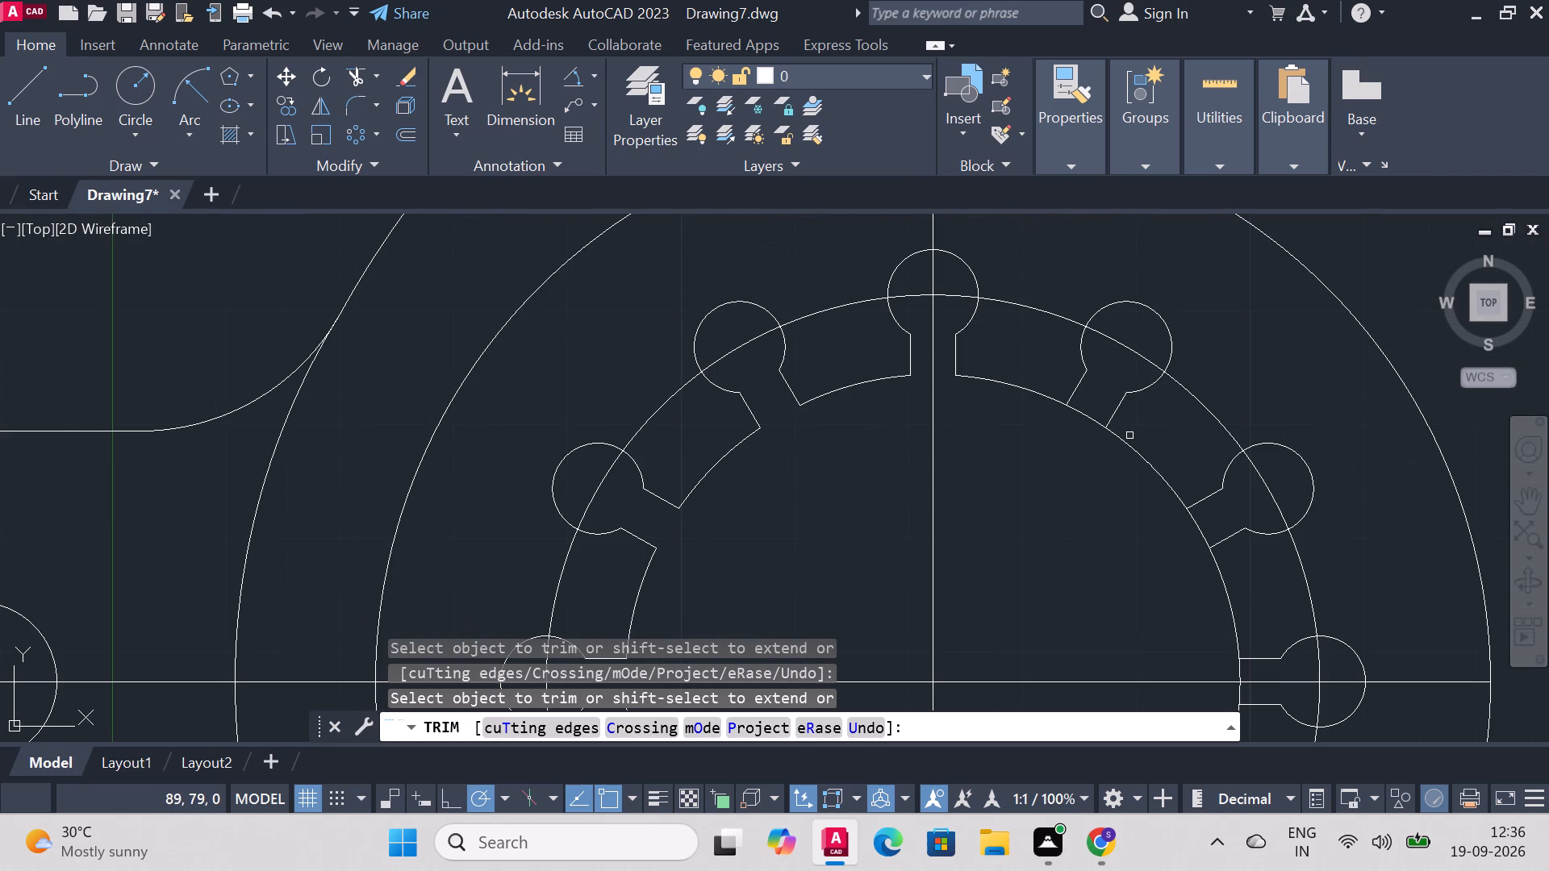
click(1095, 419)
scroll(1063, 553, down, 3)
scroll(1105, 624, down, 1)
scroll(1105, 628, up, 3)
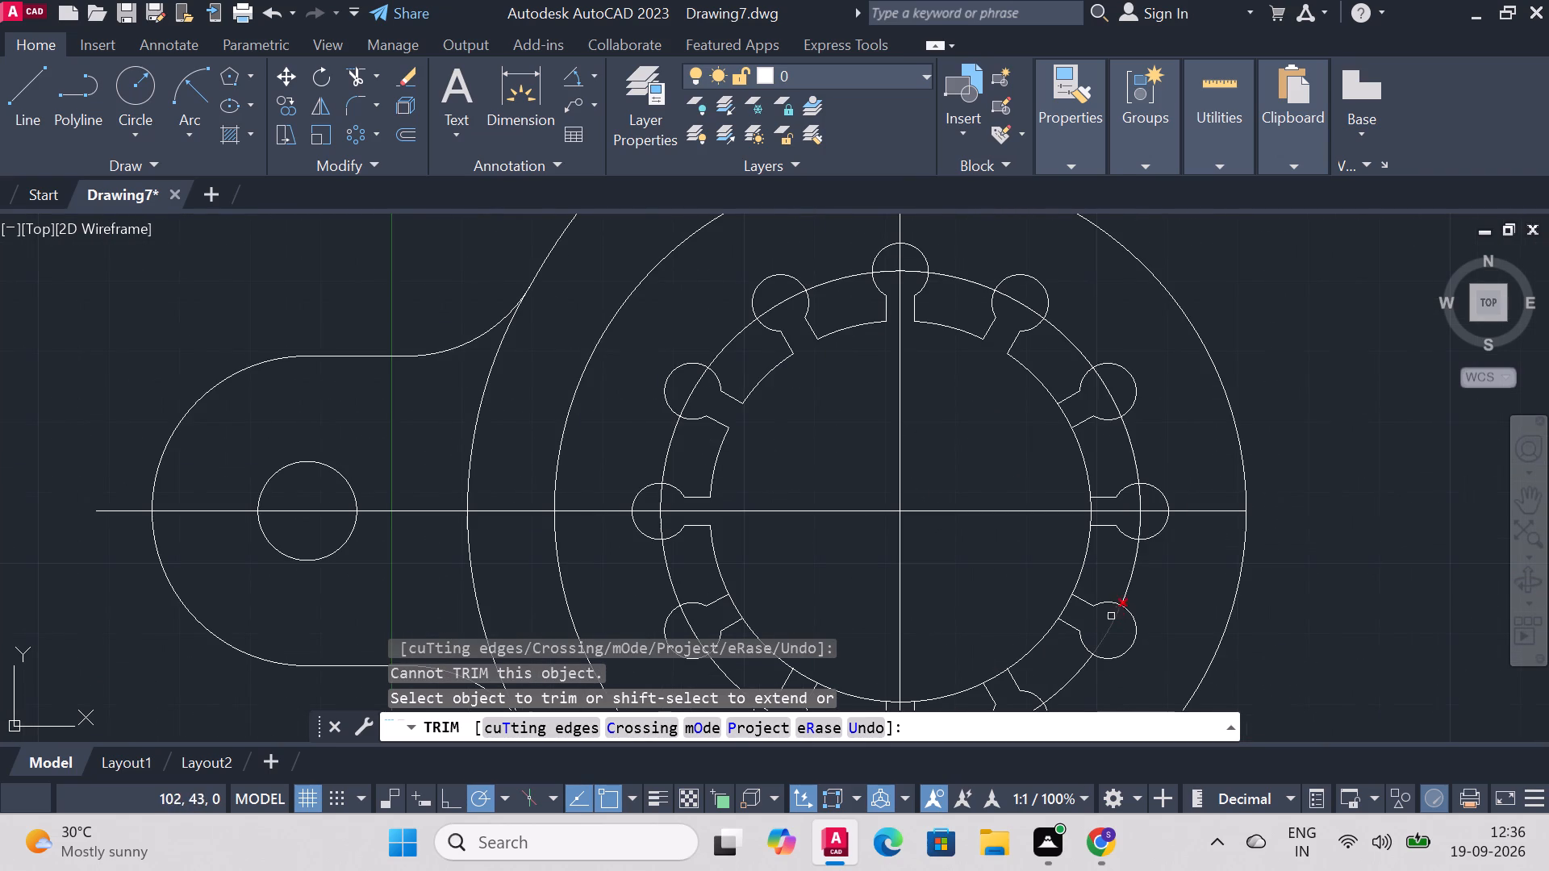
click(1065, 418)
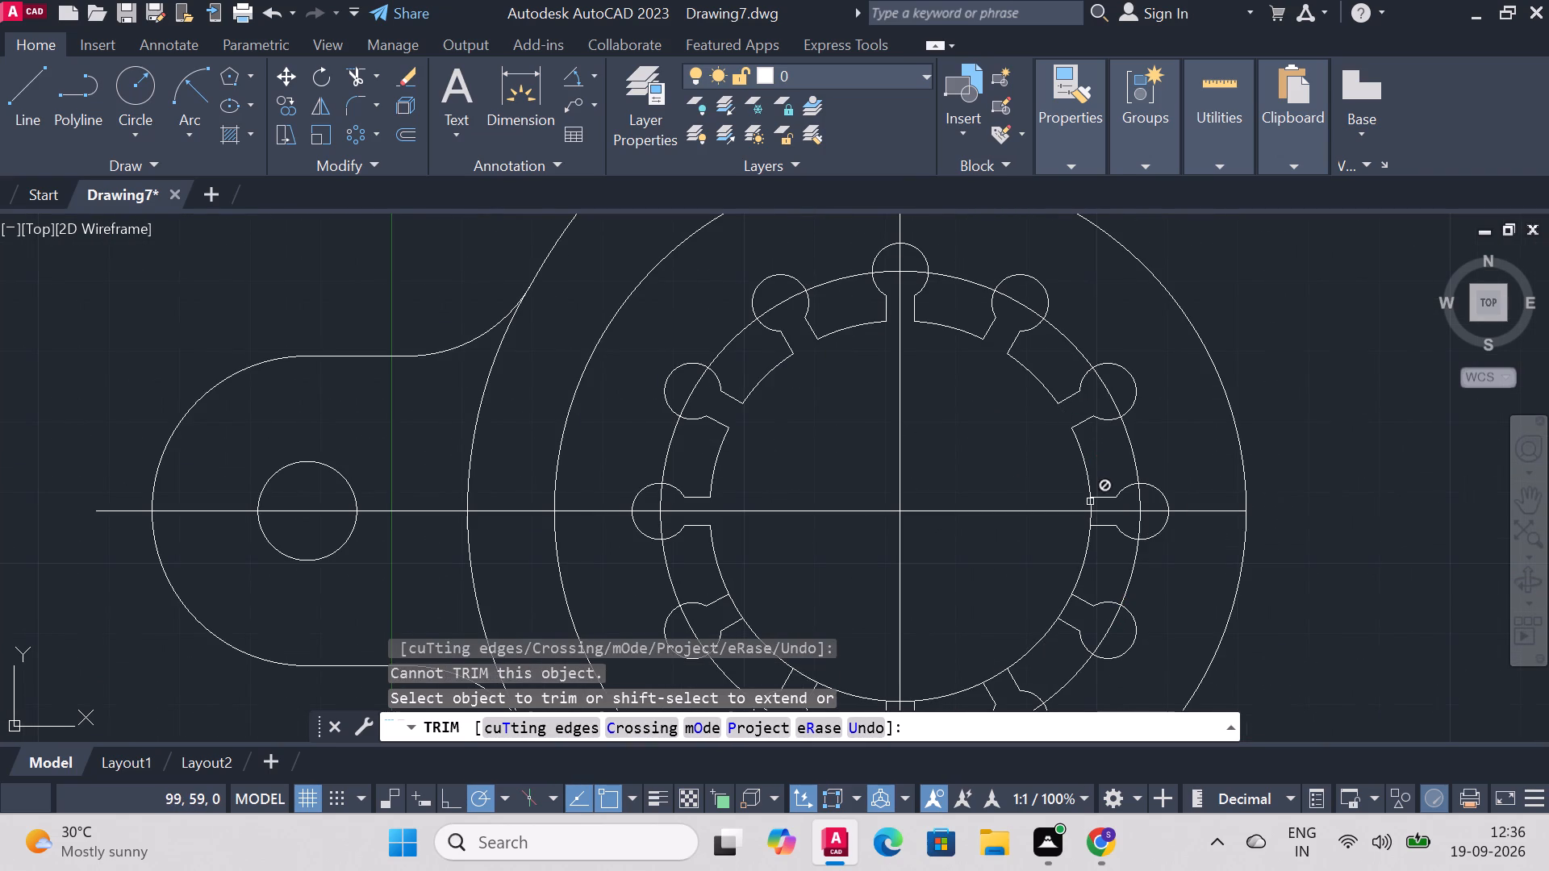
click(1090, 502)
click(1090, 517)
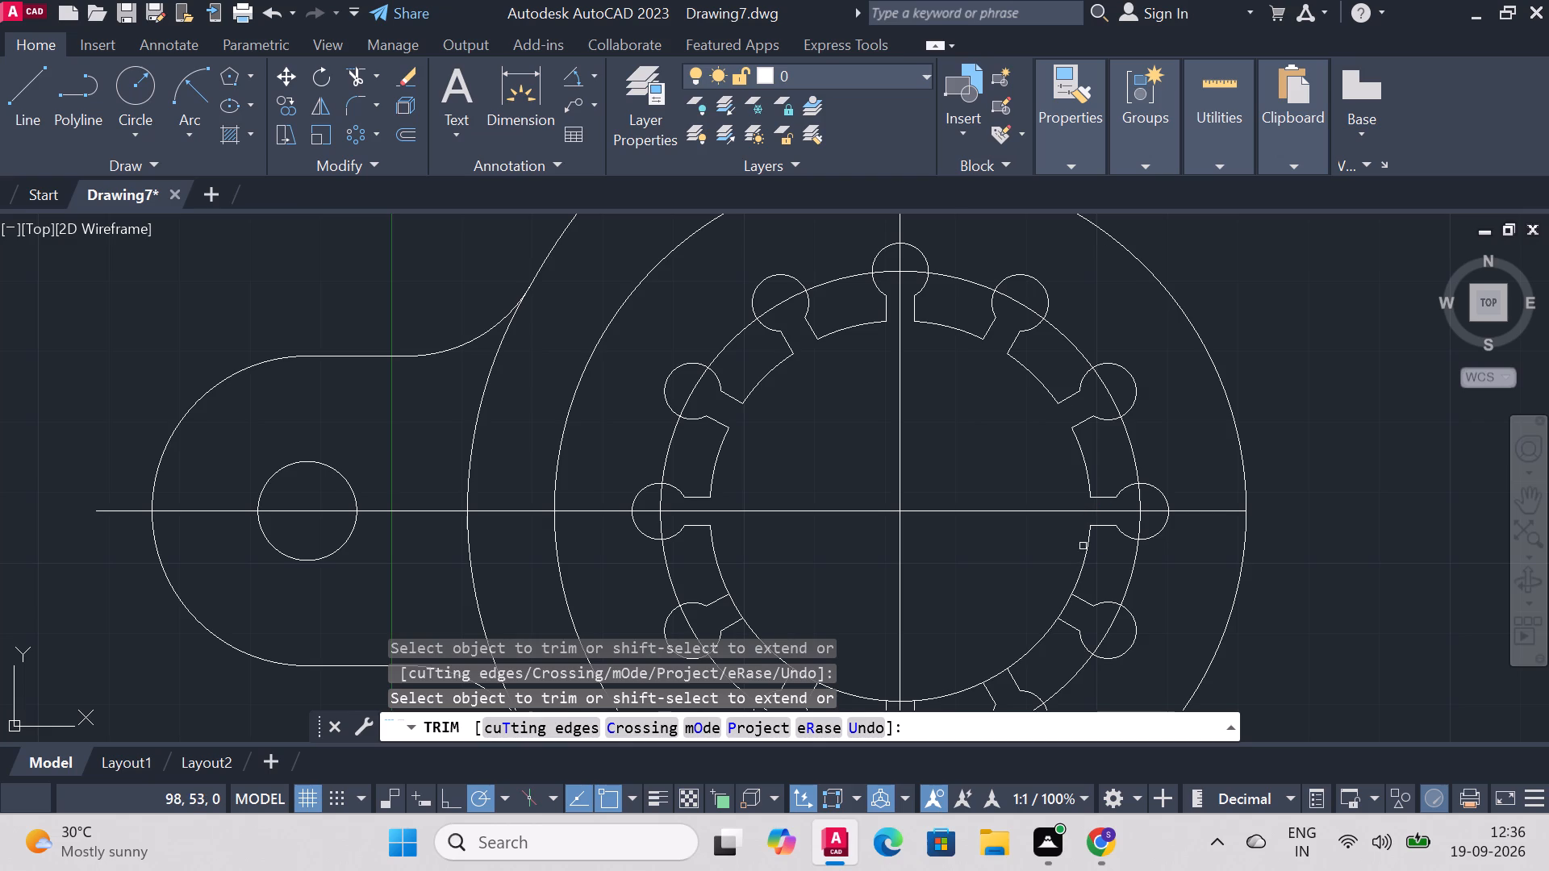
click(1062, 605)
Trim away the innermost circle's arcs across the openings of the bottommost notch, the notch before it and the two notches clockwise from it.
scroll(922, 545, down, 3)
scroll(854, 681, up, 1)
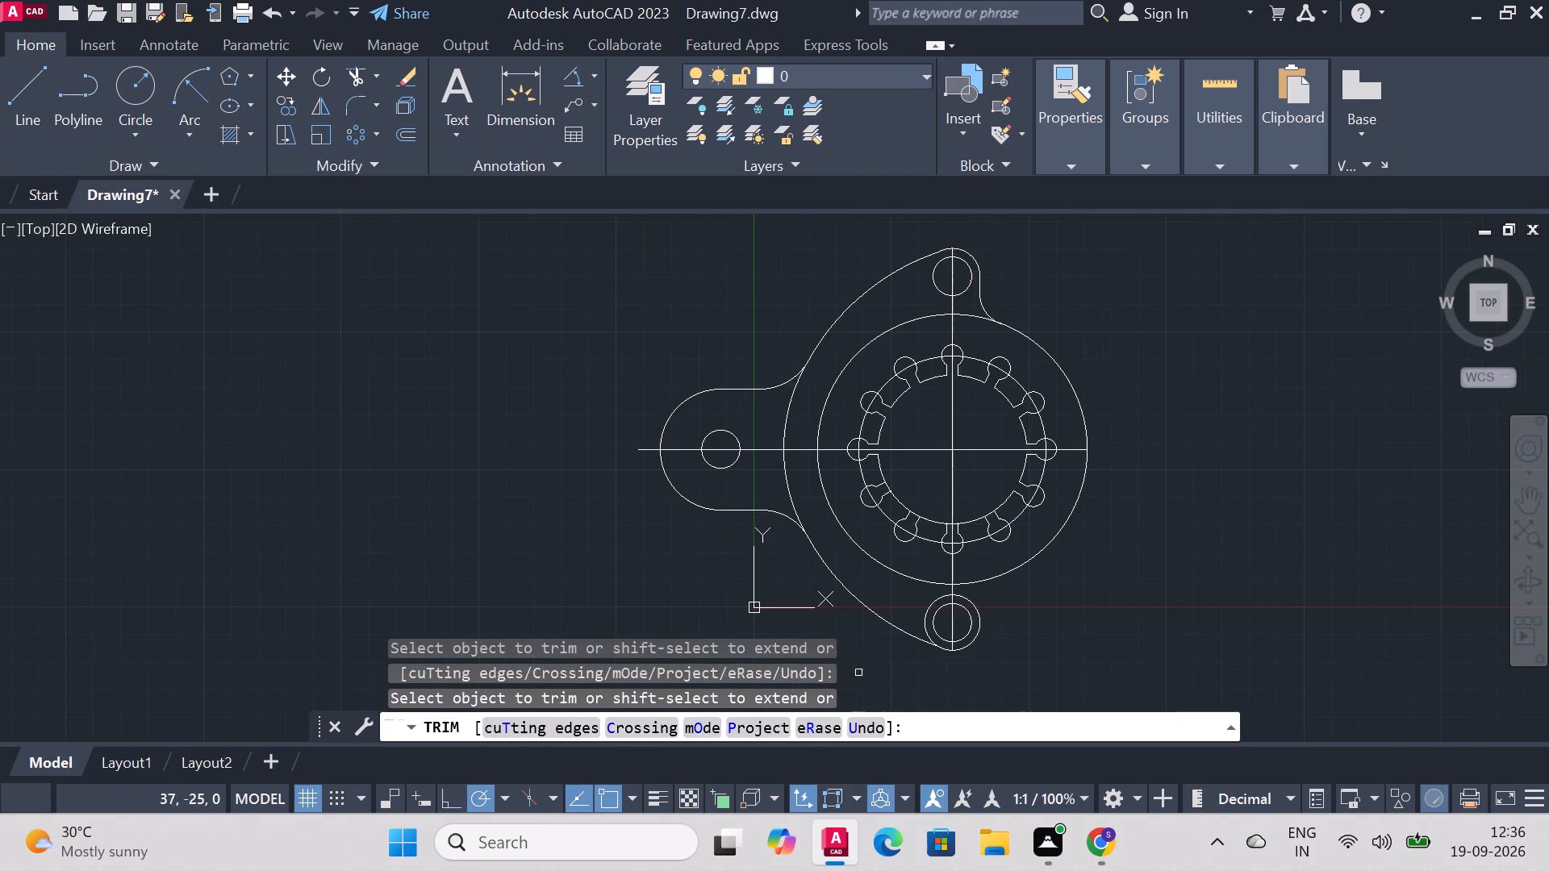
scroll(999, 494, up, 2)
click(975, 542)
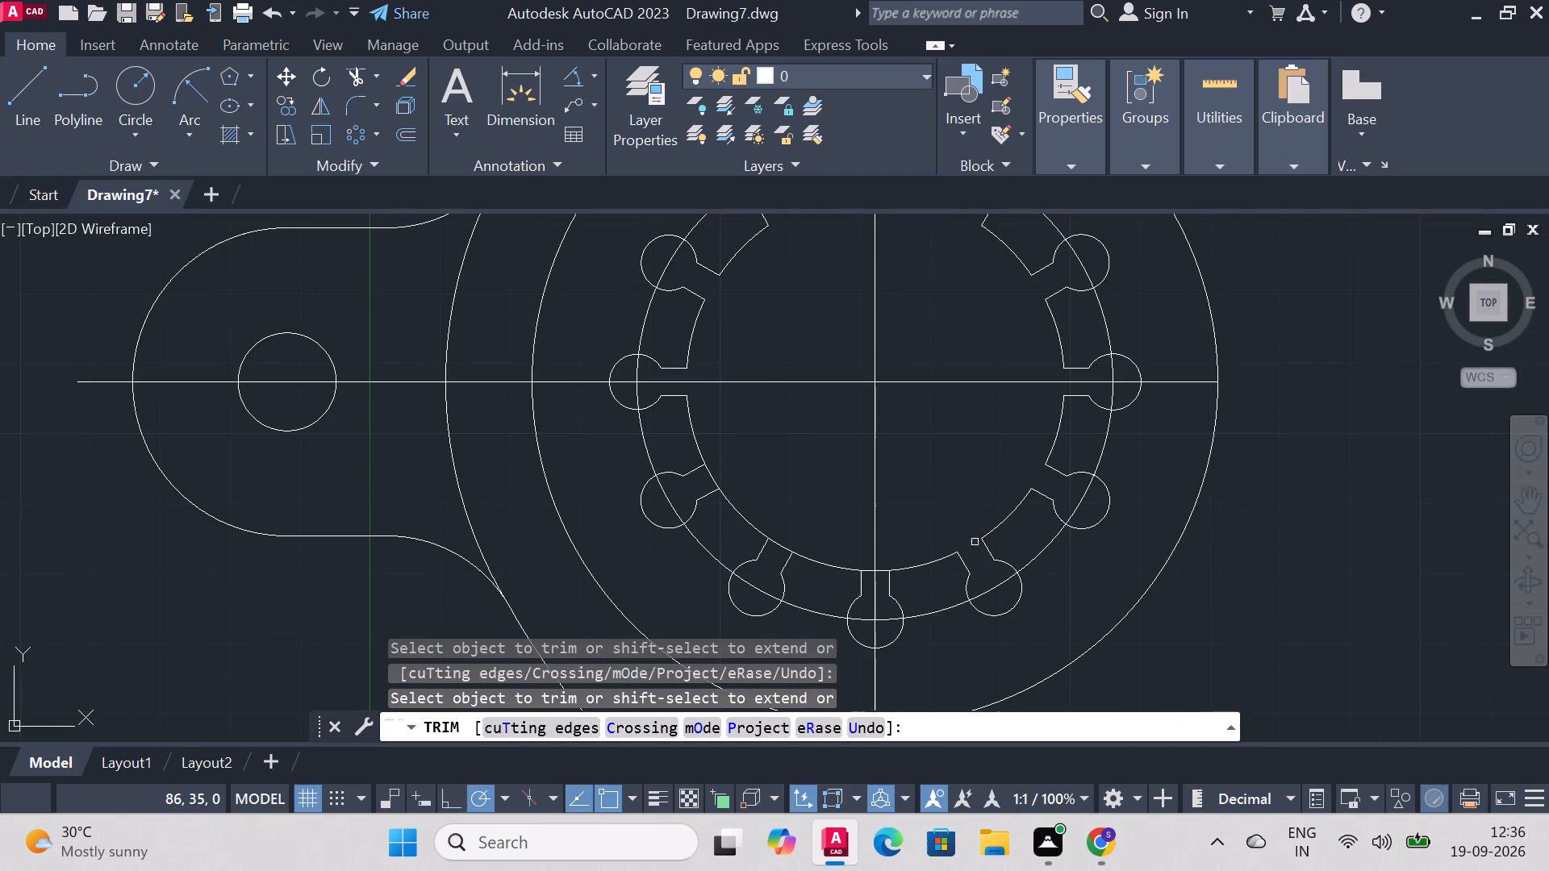
scroll(866, 565, up, 2)
click(866, 579)
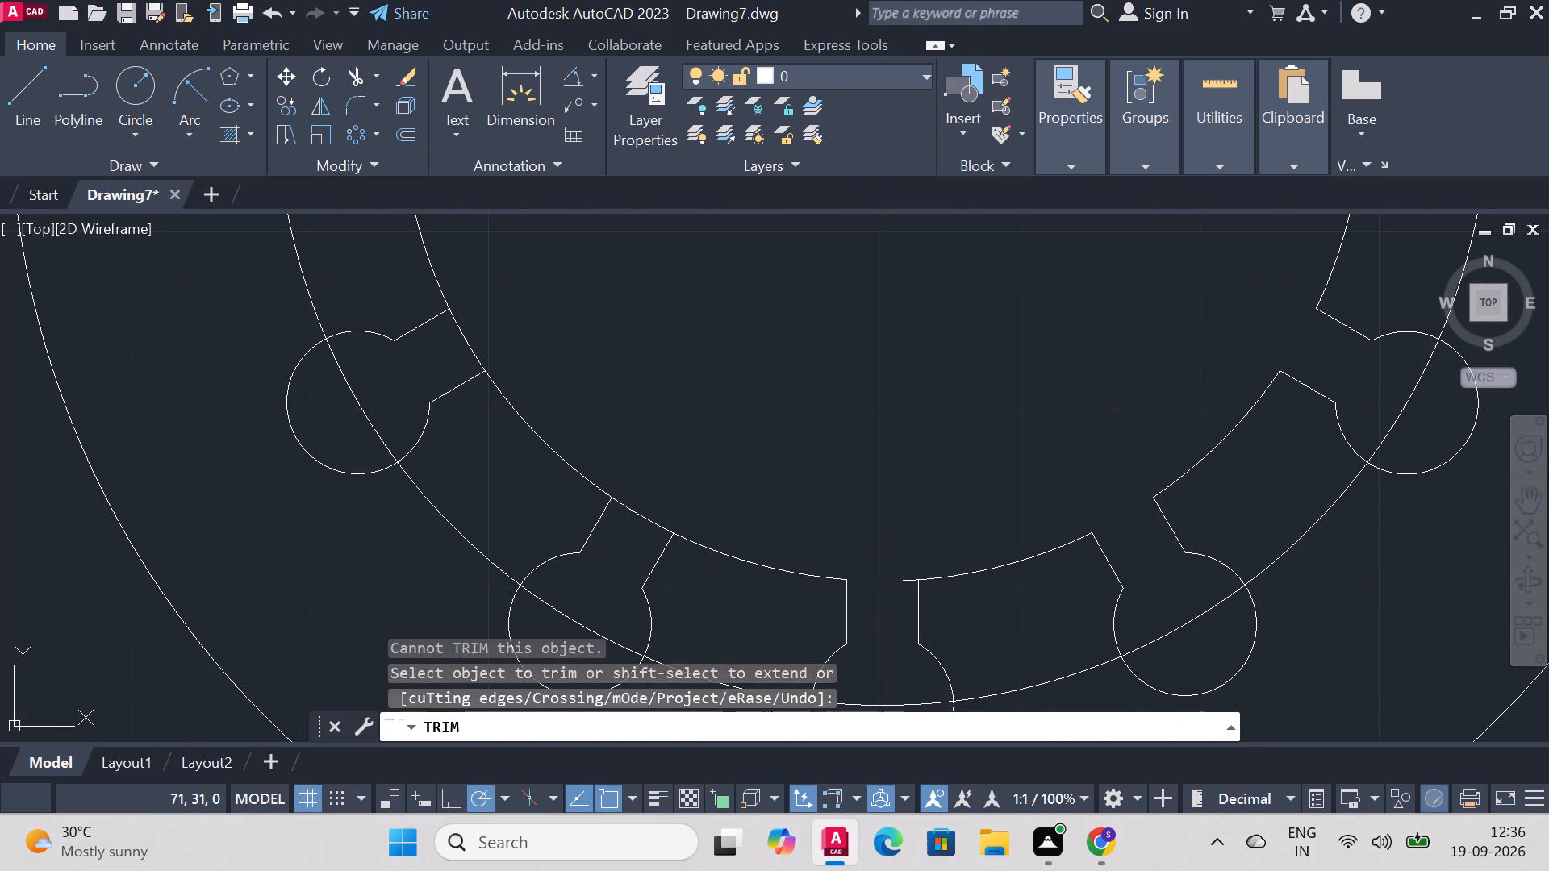
click(901, 582)
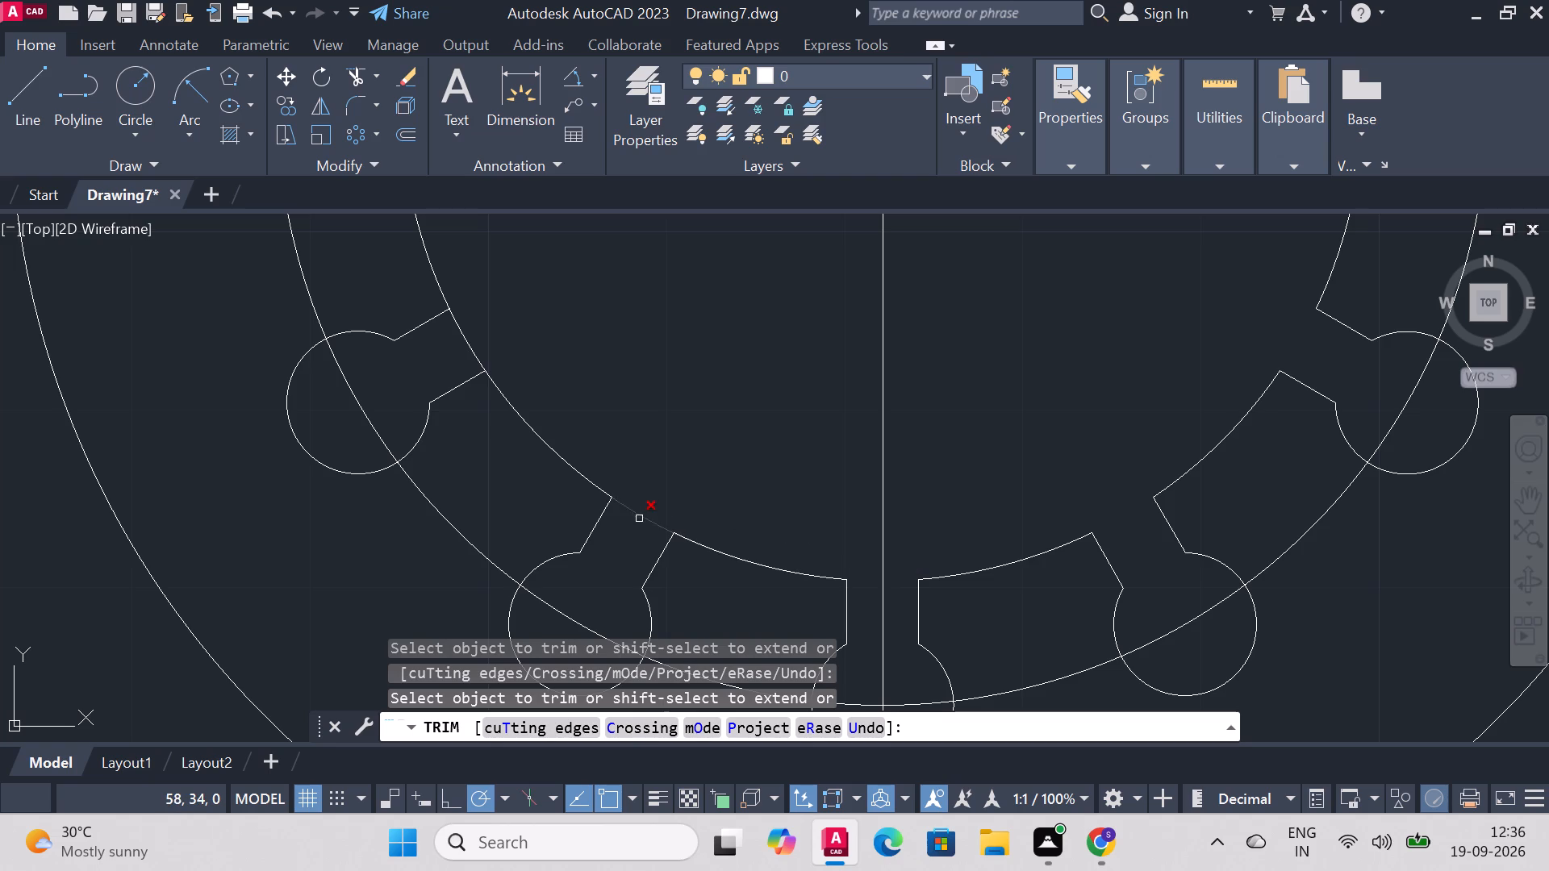
click(639, 519)
scroll(661, 482, down, 3)
scroll(557, 401, up, 1)
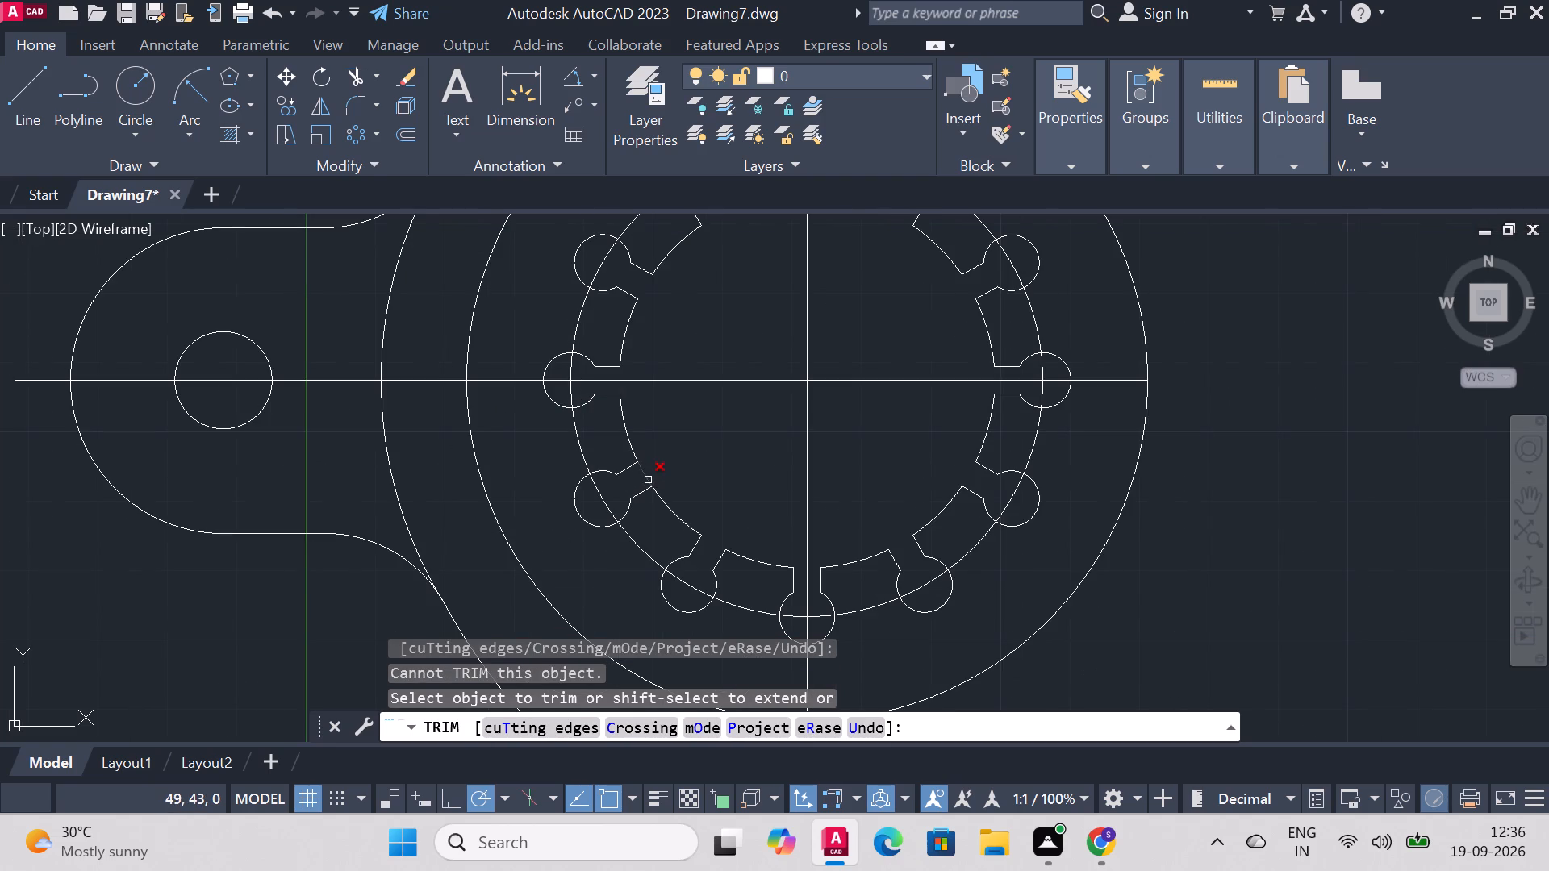
click(648, 477)
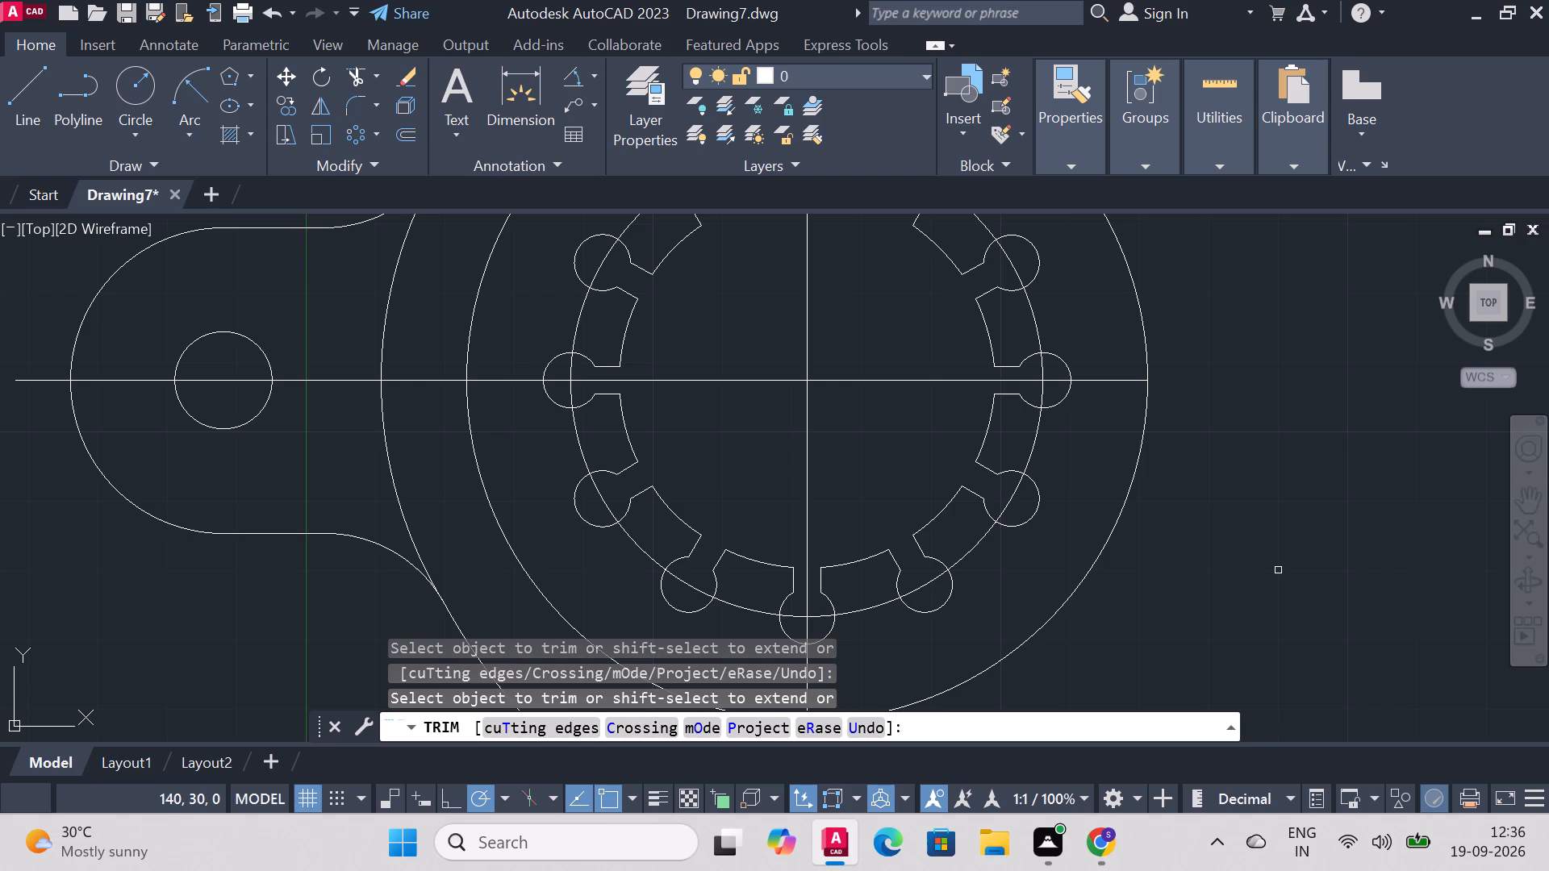
Draw a line from the bottom lug's centre horizontally right to its outer circle, continuing vertically about 15 mm up to the largest full concentric circle.
scroll(1252, 535, down, 2)
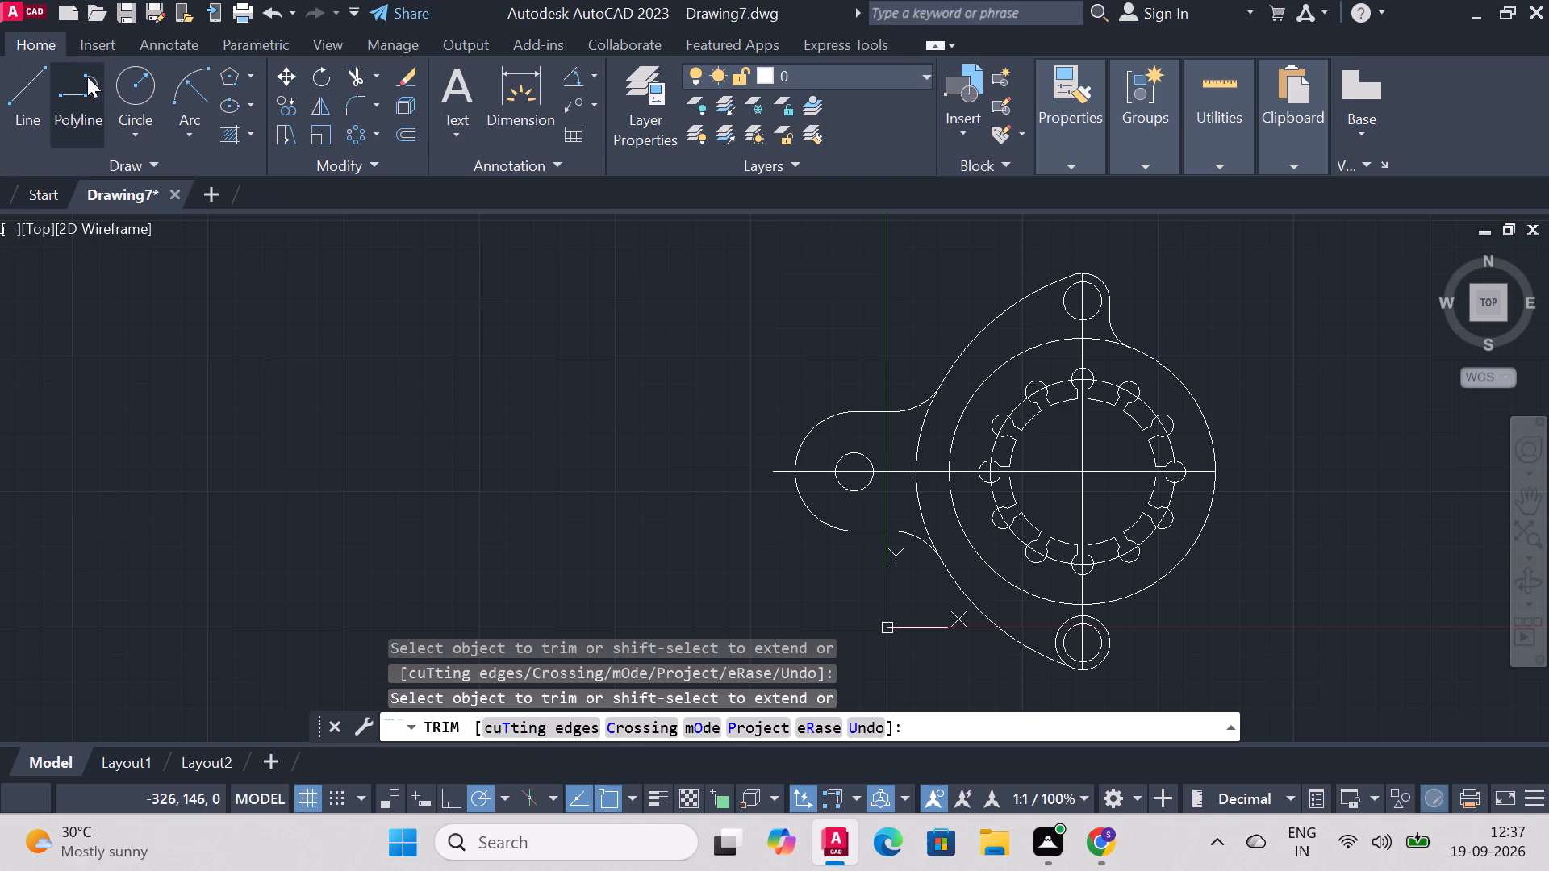
click(44, 86)
scroll(1358, 580, down, 1)
scroll(1205, 769, up, 1)
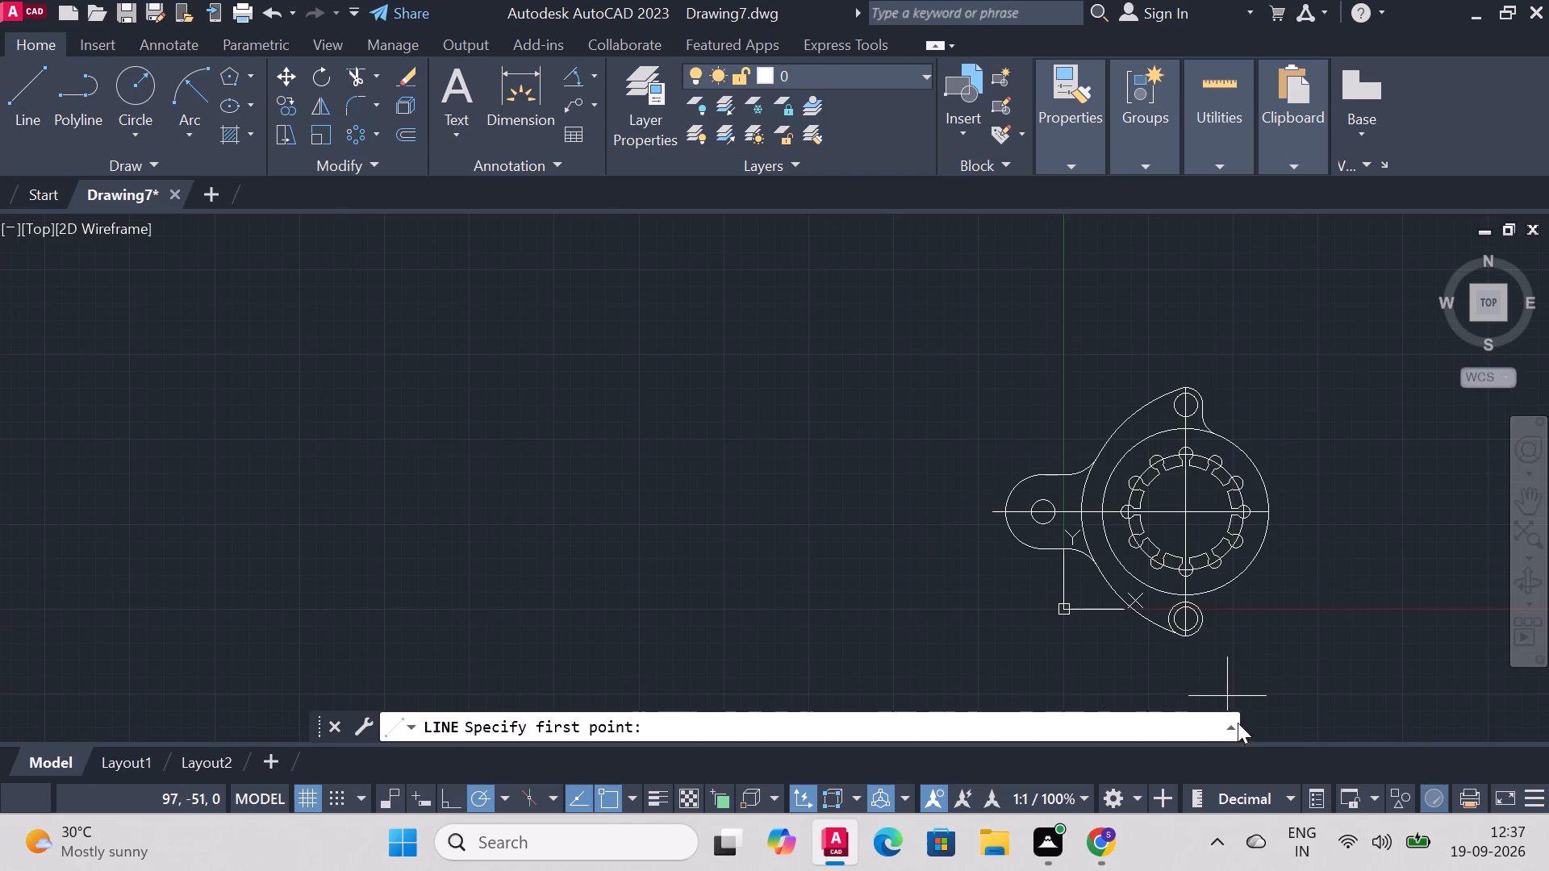
scroll(1317, 601, up, 3)
scroll(1140, 646, down, 3)
scroll(1159, 664, up, 2)
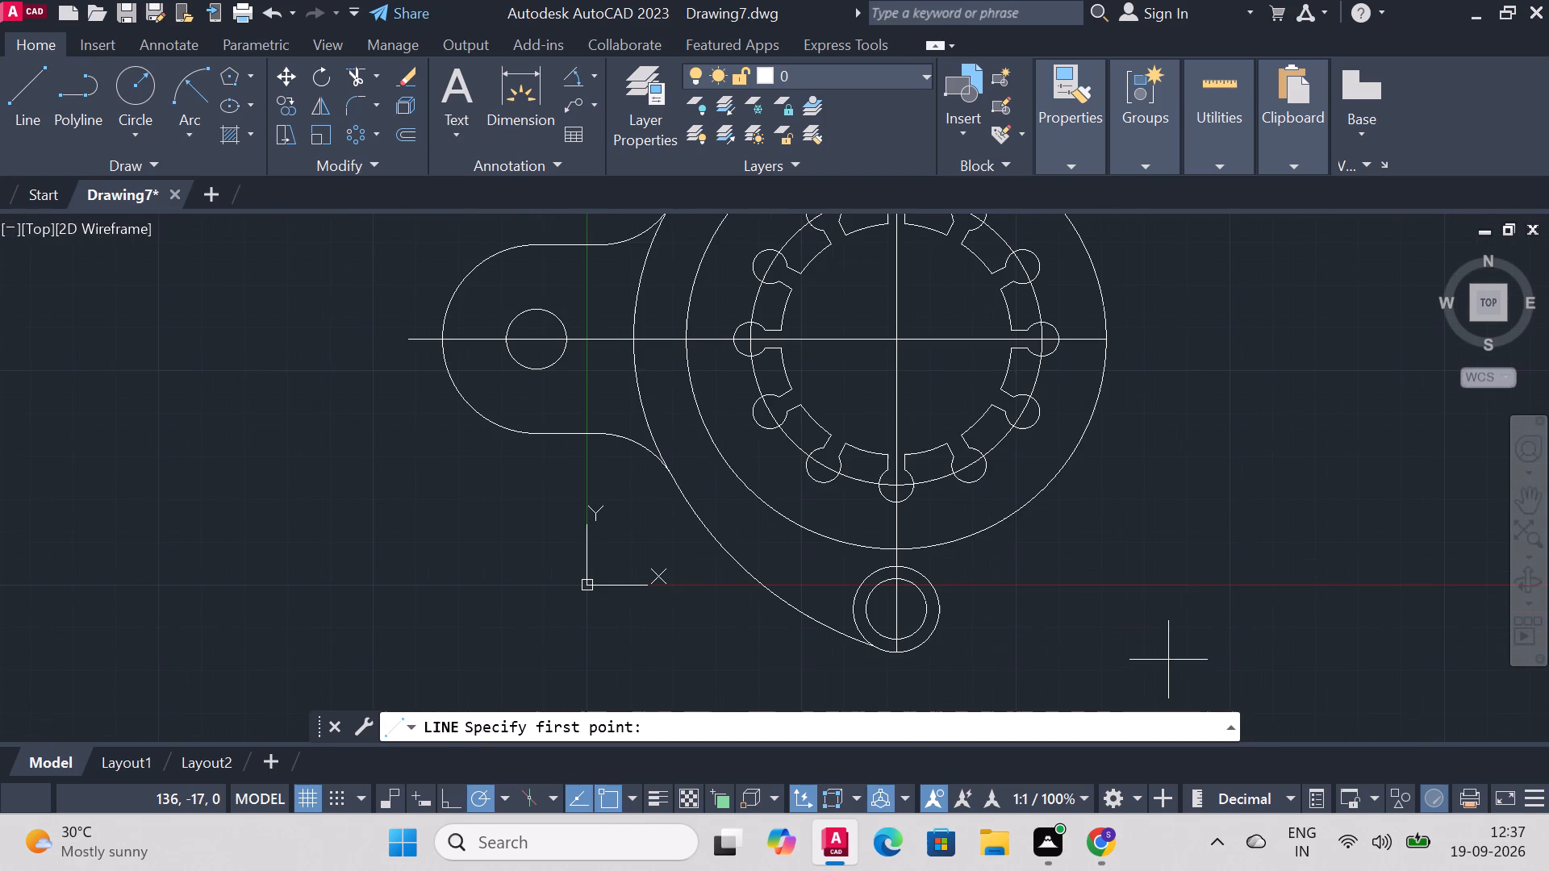
click(900, 607)
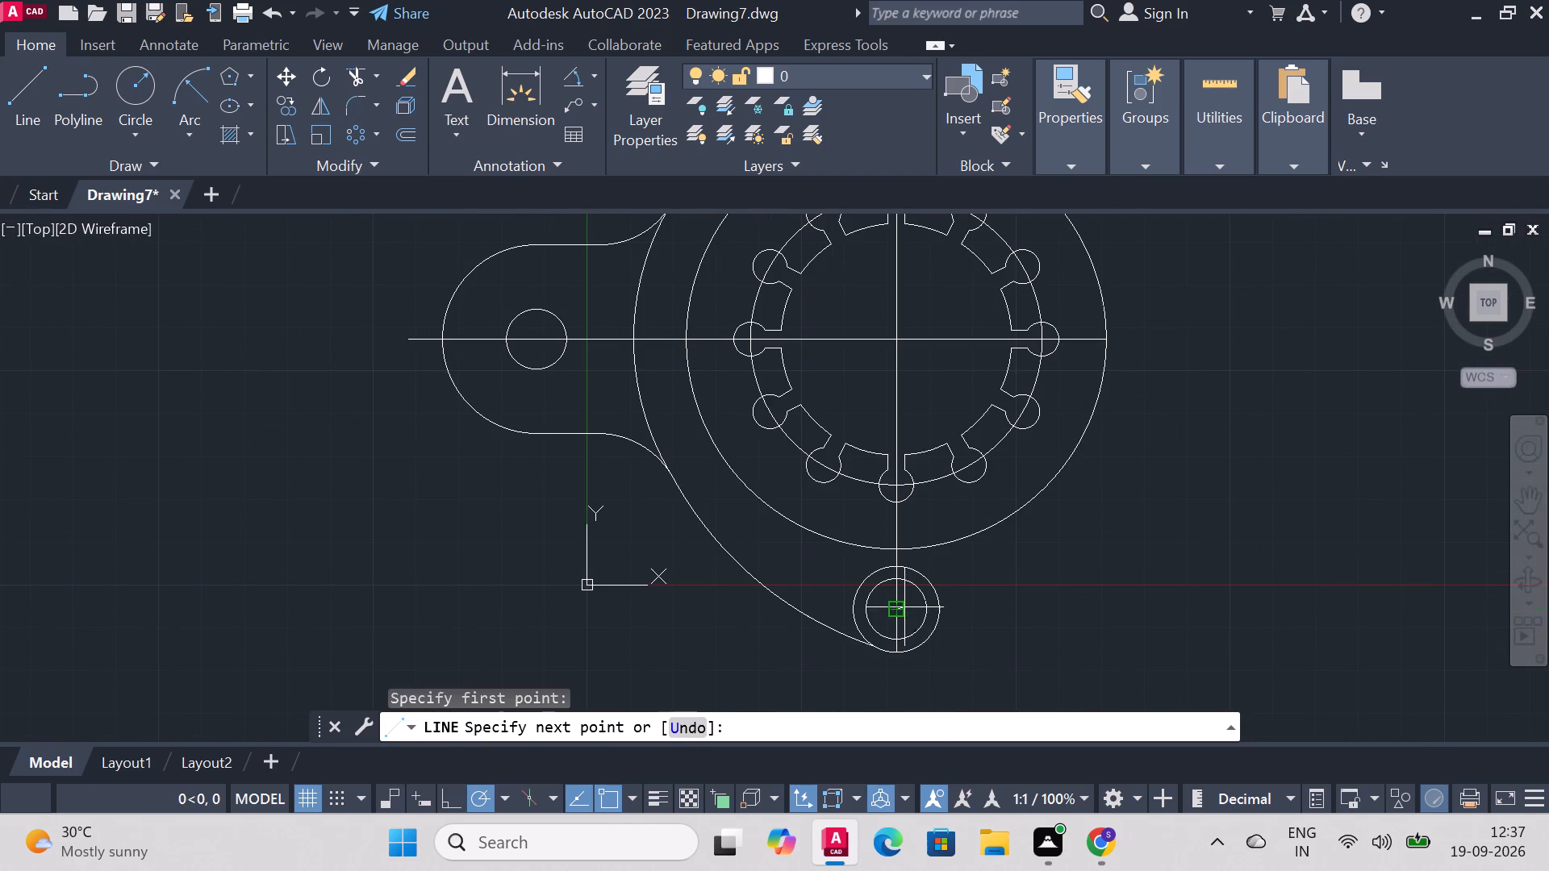
click(938, 608)
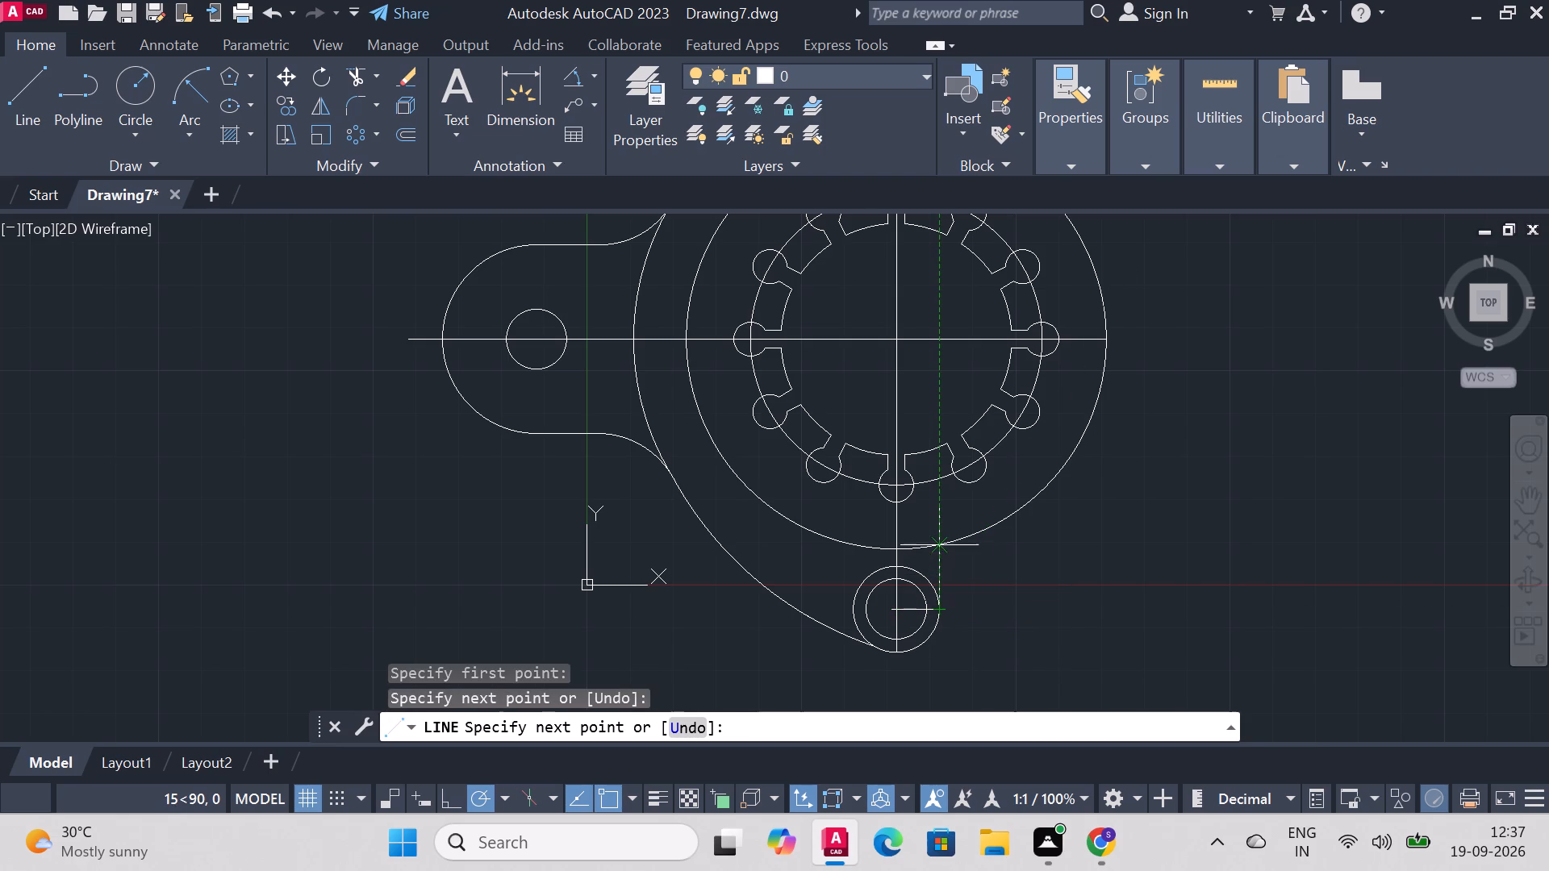
click(942, 551)
right_click(942, 551)
click(1012, 240)
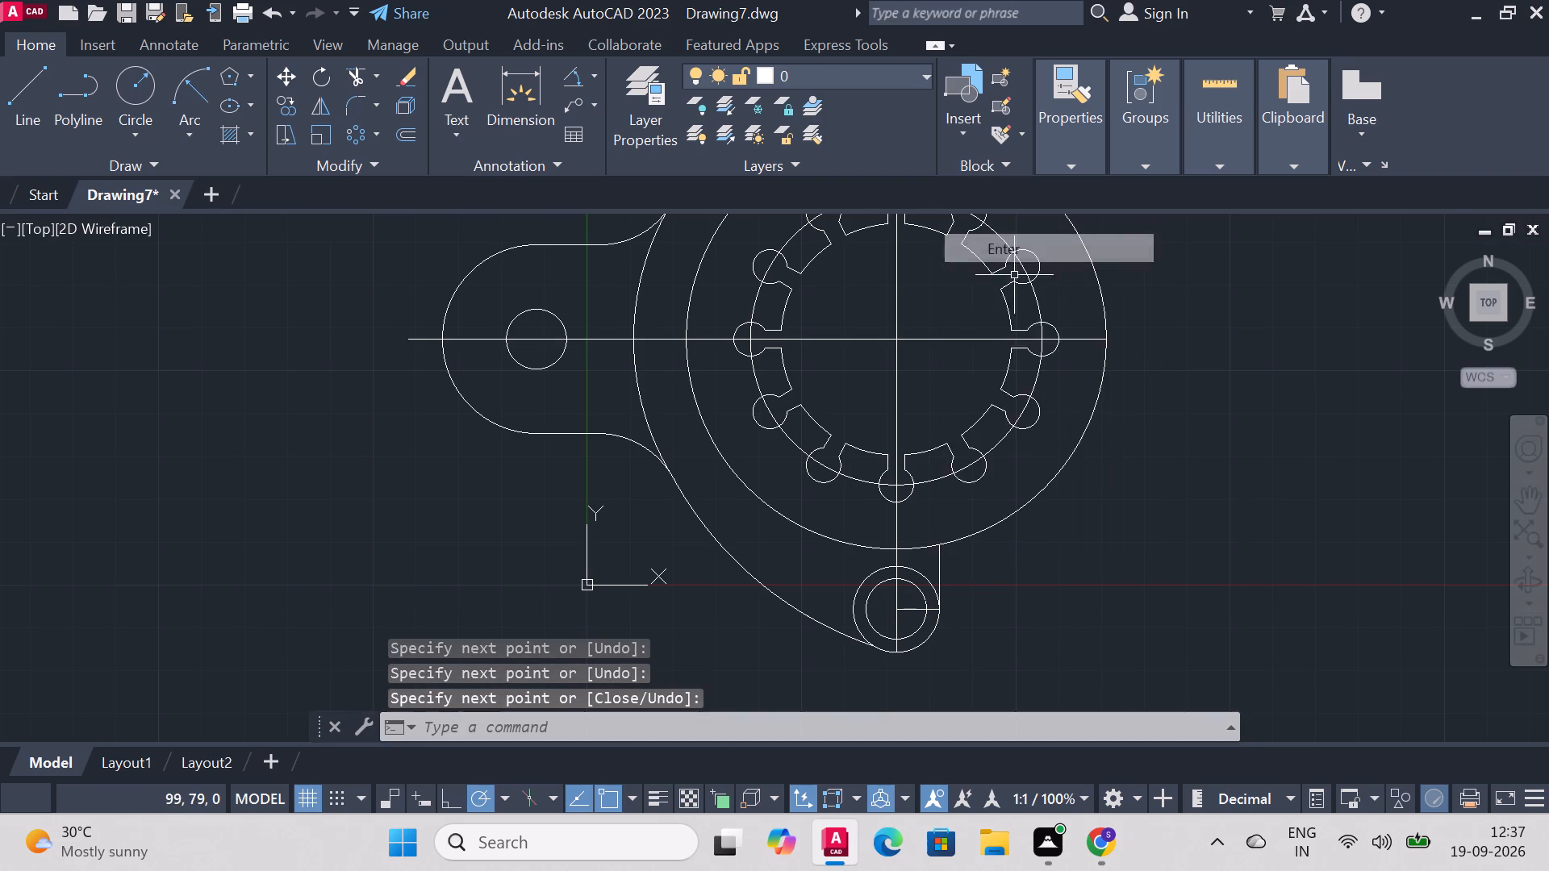
Fillet the largest full concentric circle and the vertical line at the bottom lug with a 12 mm radius.
scroll(1121, 452, down, 1)
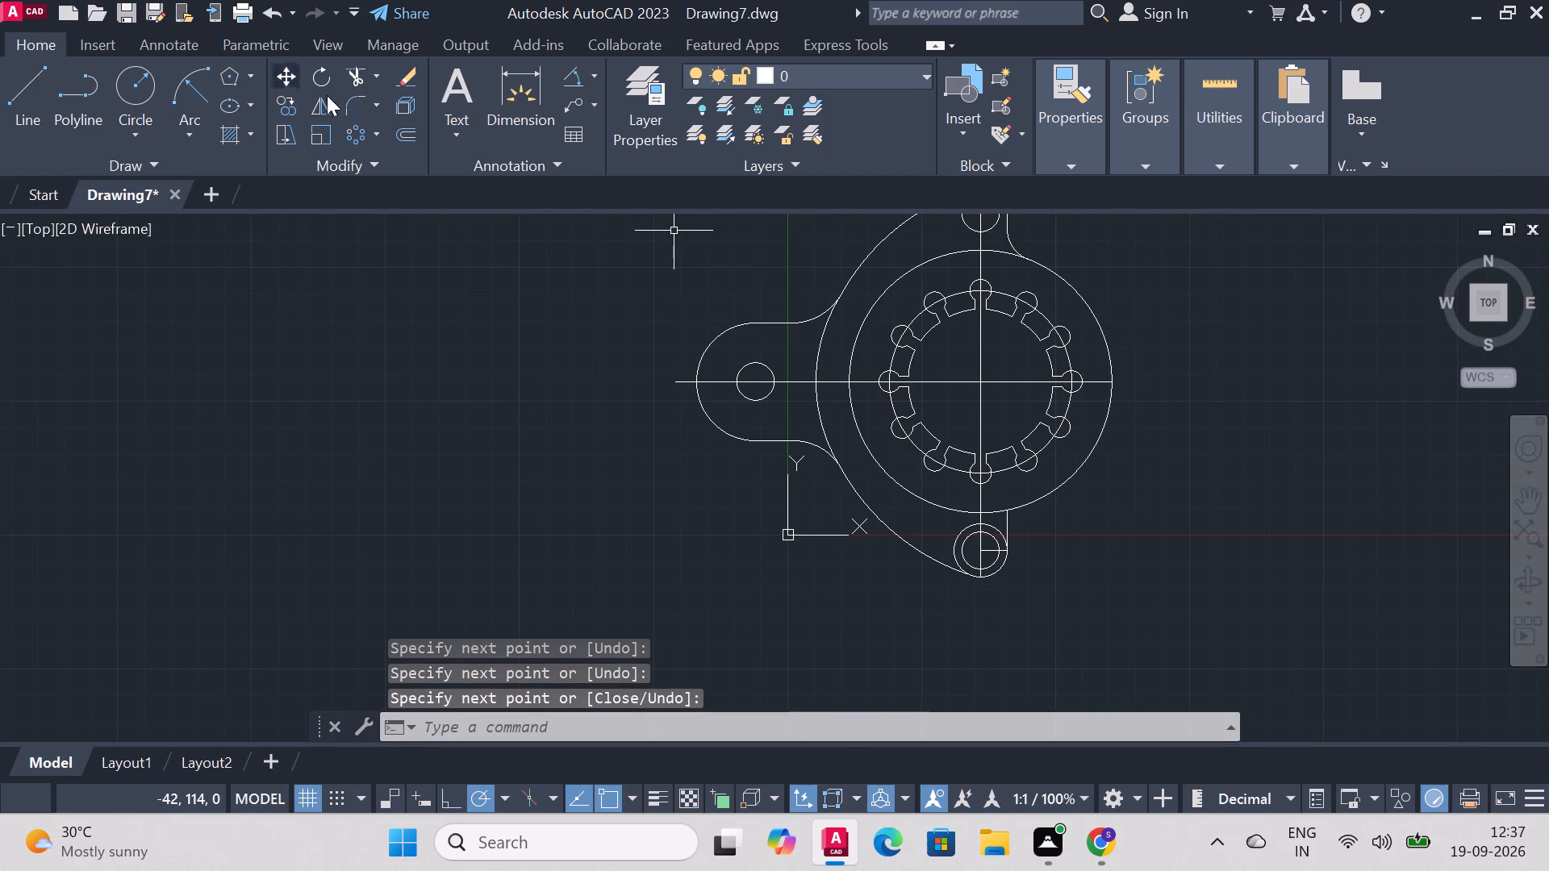
click(358, 99)
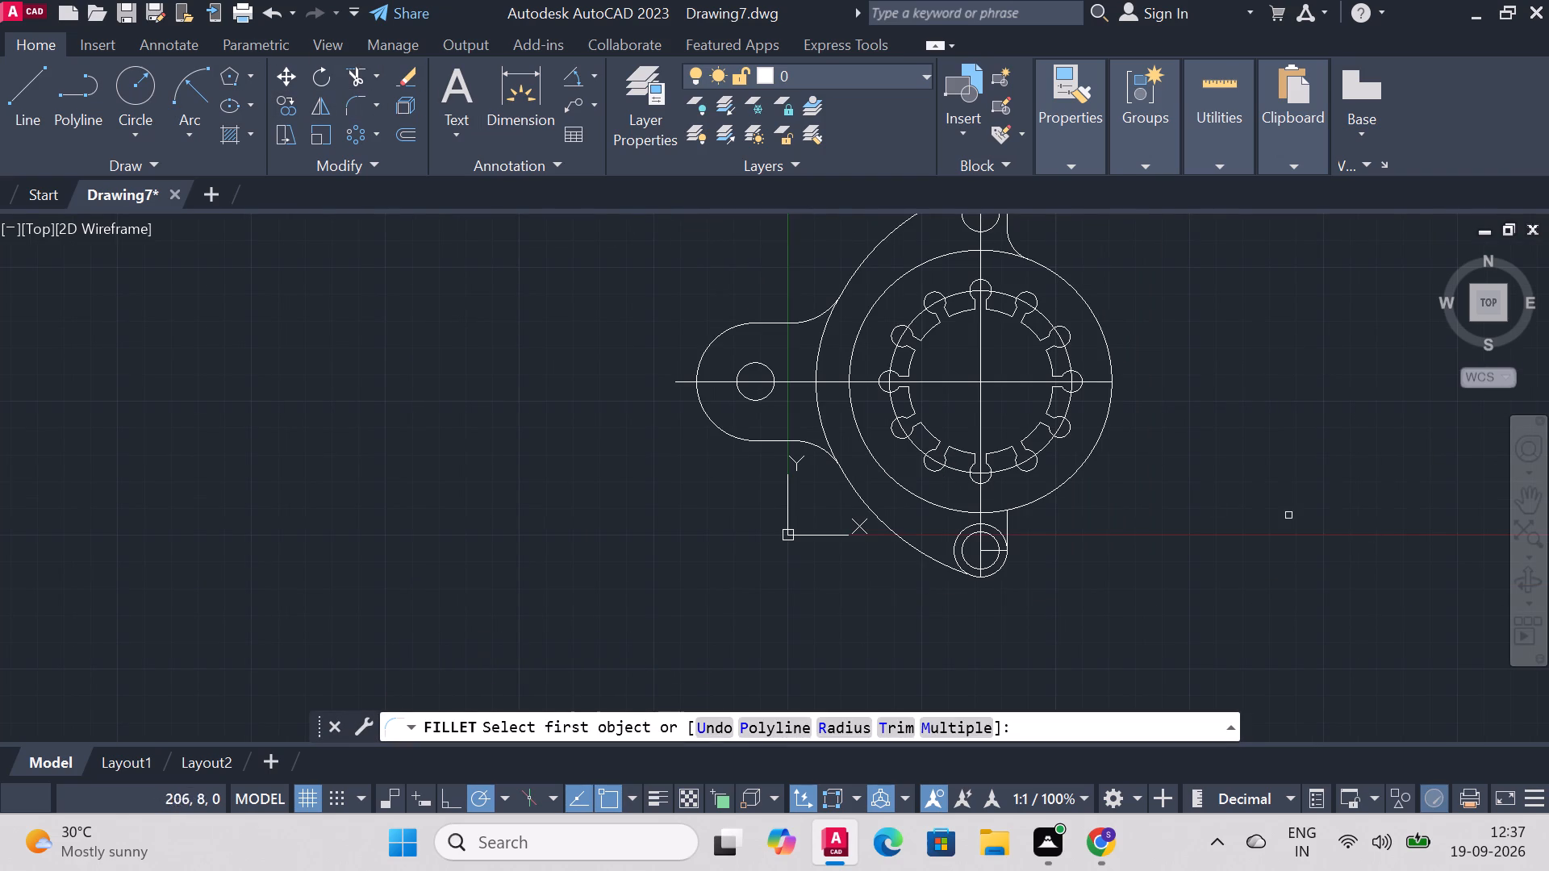
scroll(1163, 465, up, 2)
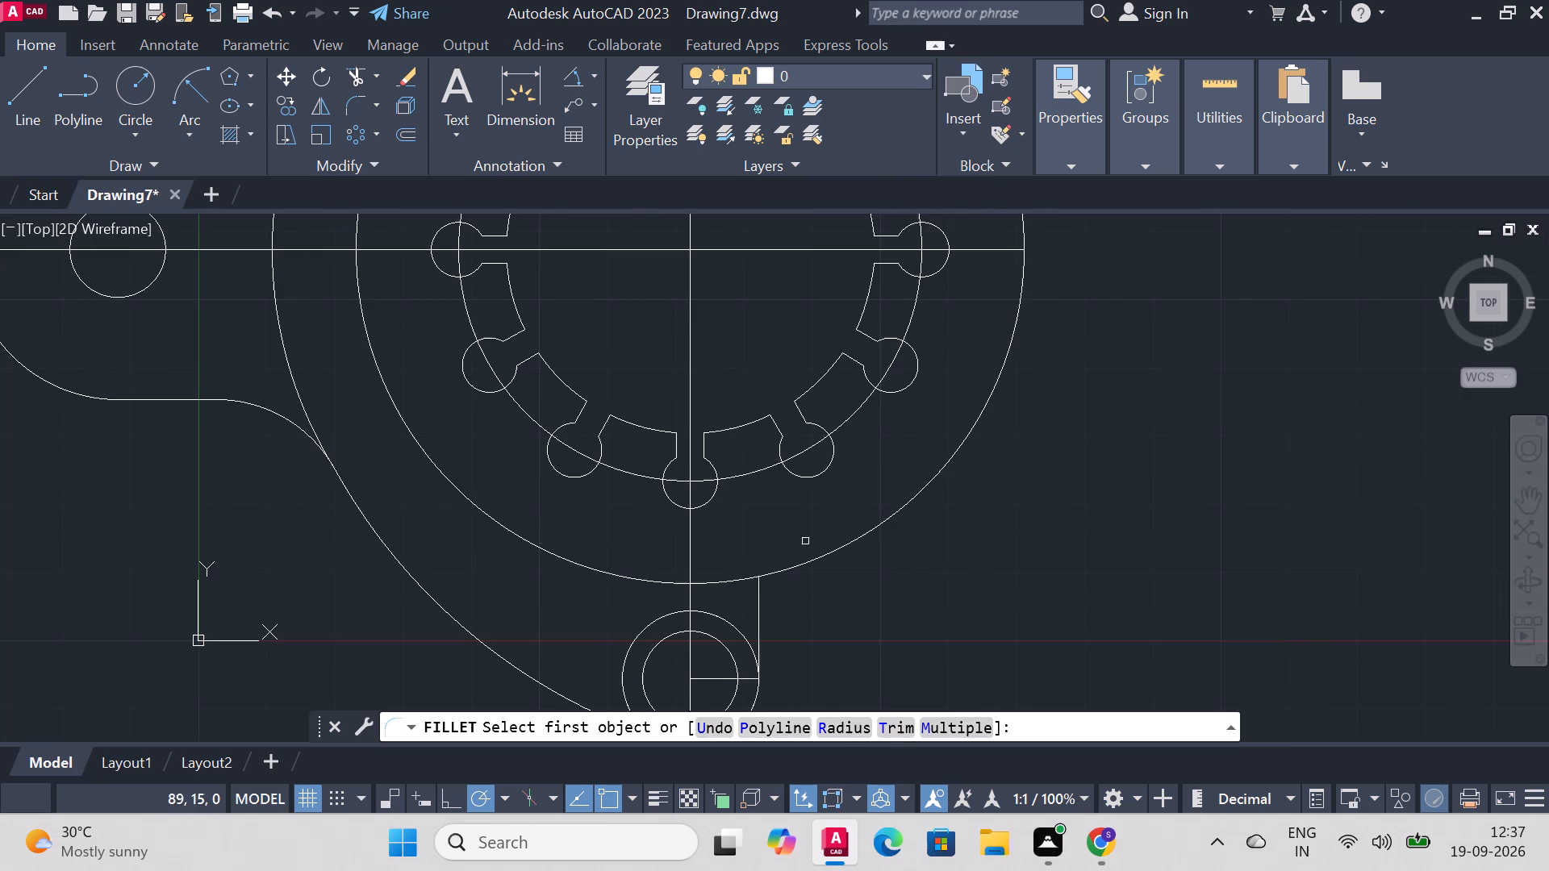
click(797, 567)
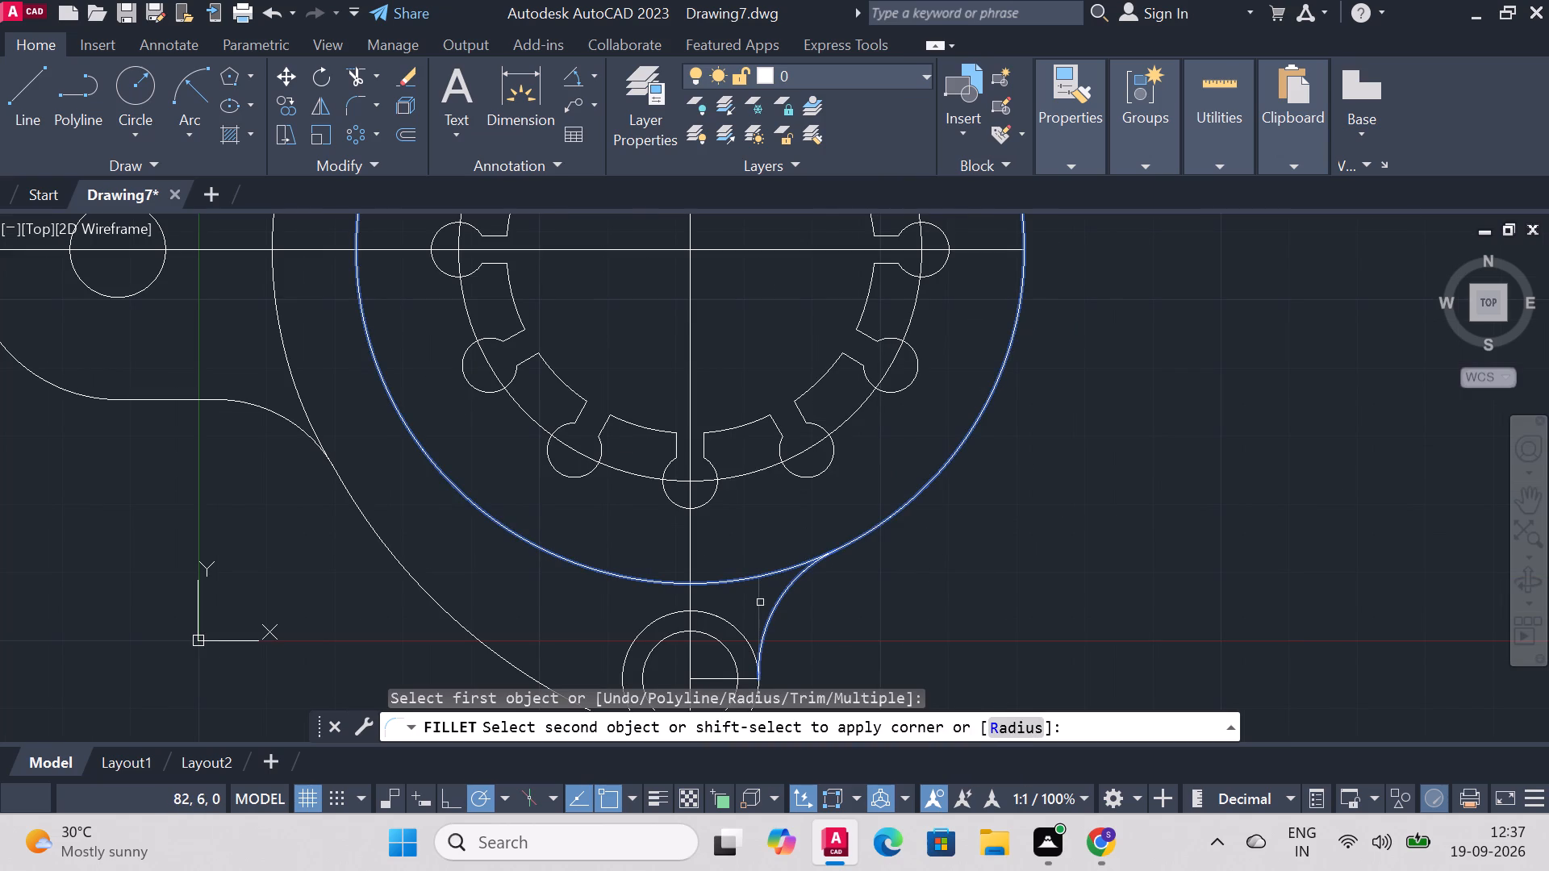
key(r)
key(Return)
text(12)
key(Return)
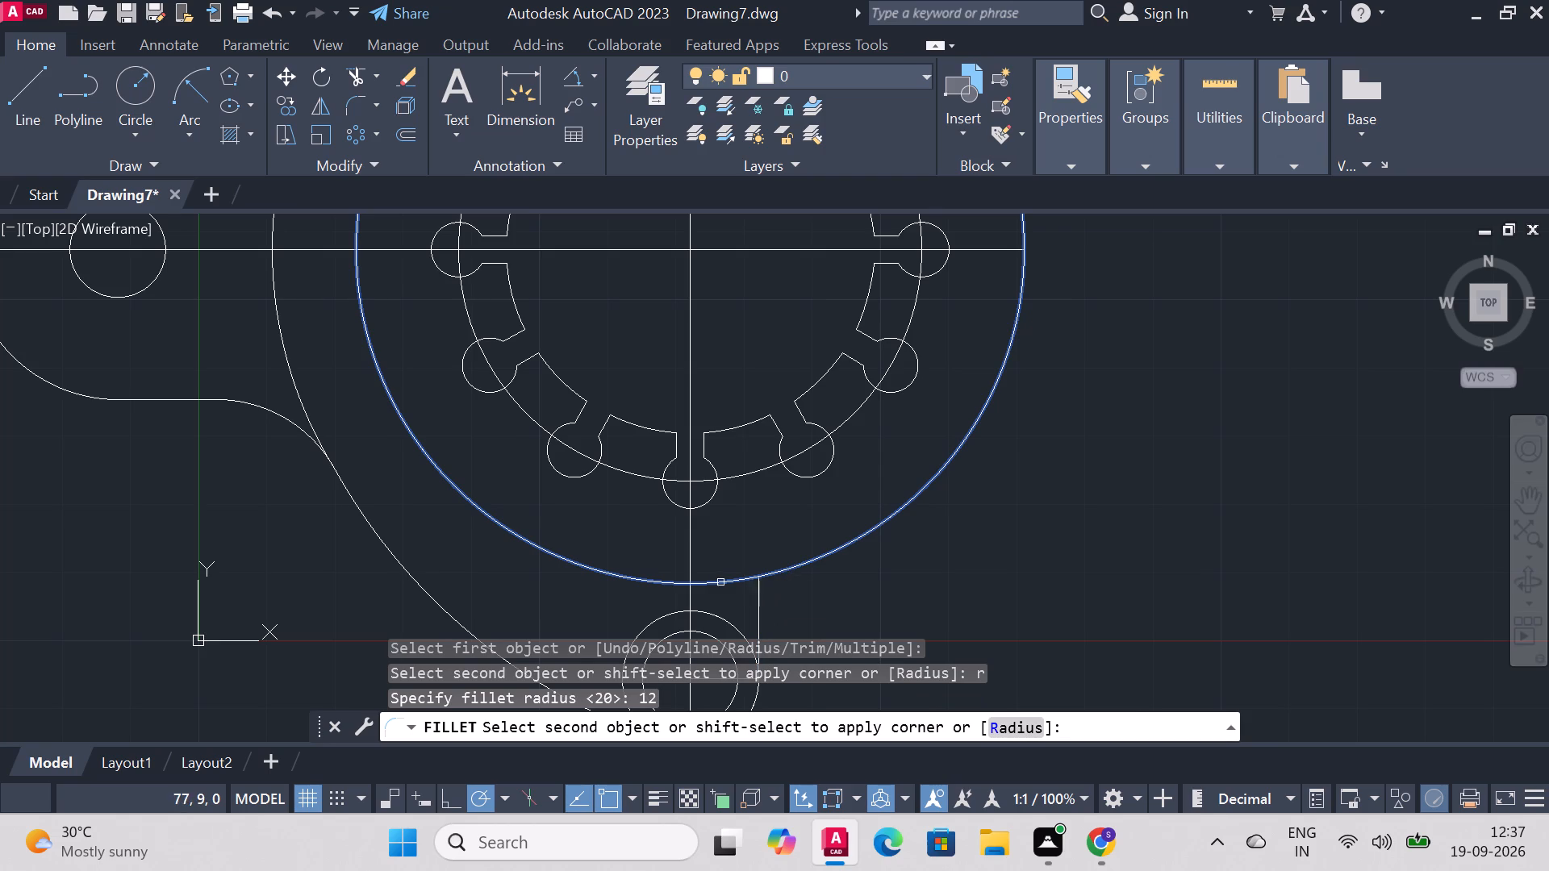
click(758, 604)
scroll(1158, 536, down, 1)
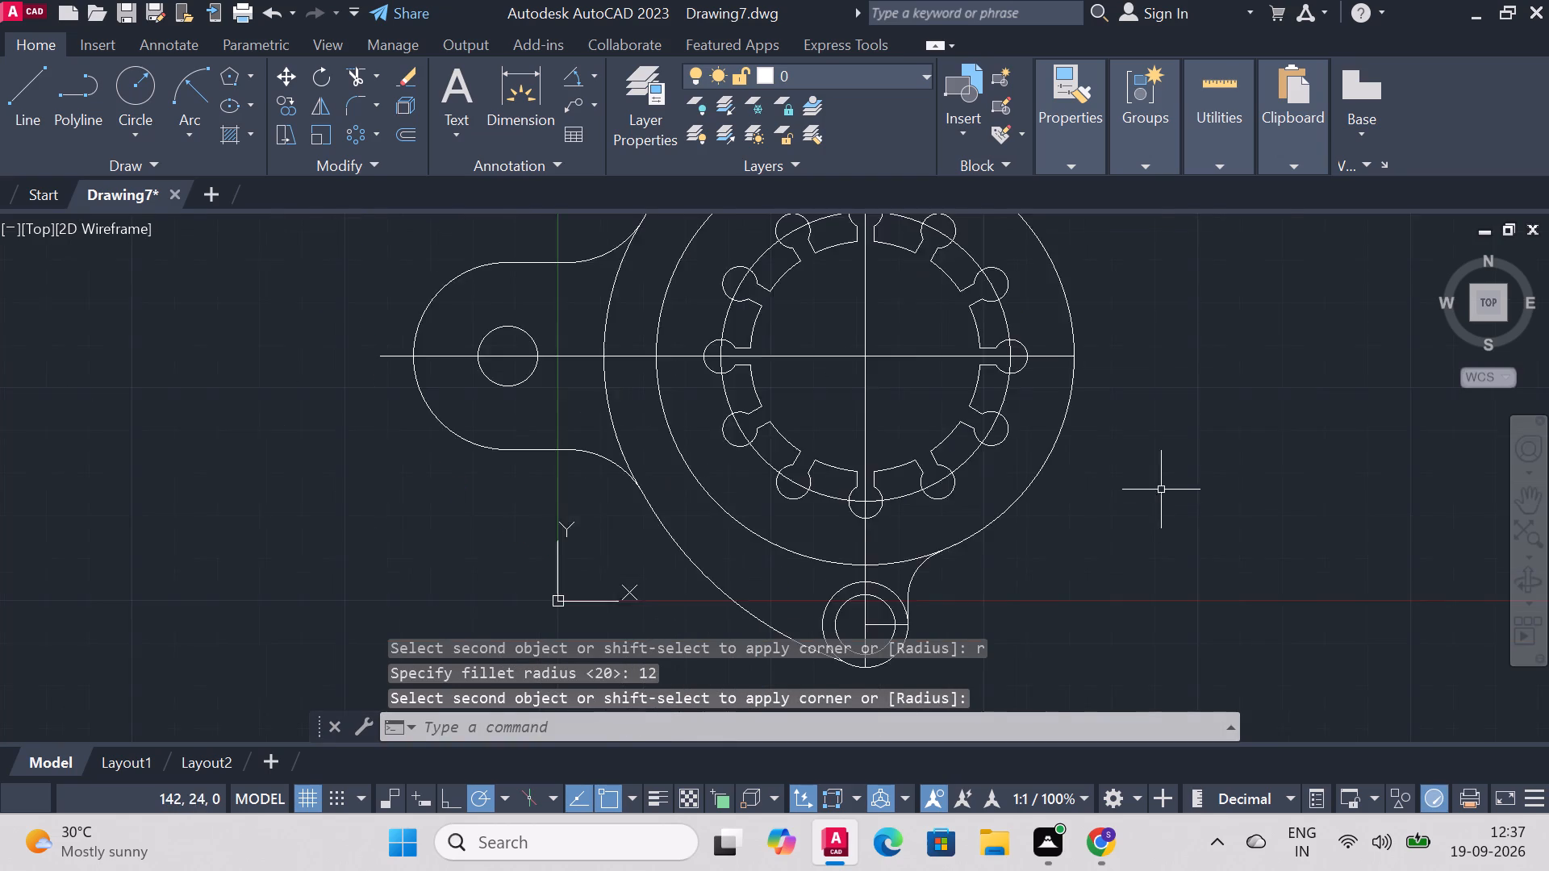
Trim away the upper inside arcs of the bottom lug's outer circle on both sides of the vertical centreline.
scroll(1161, 489, down, 2)
scroll(1126, 556, up, 1)
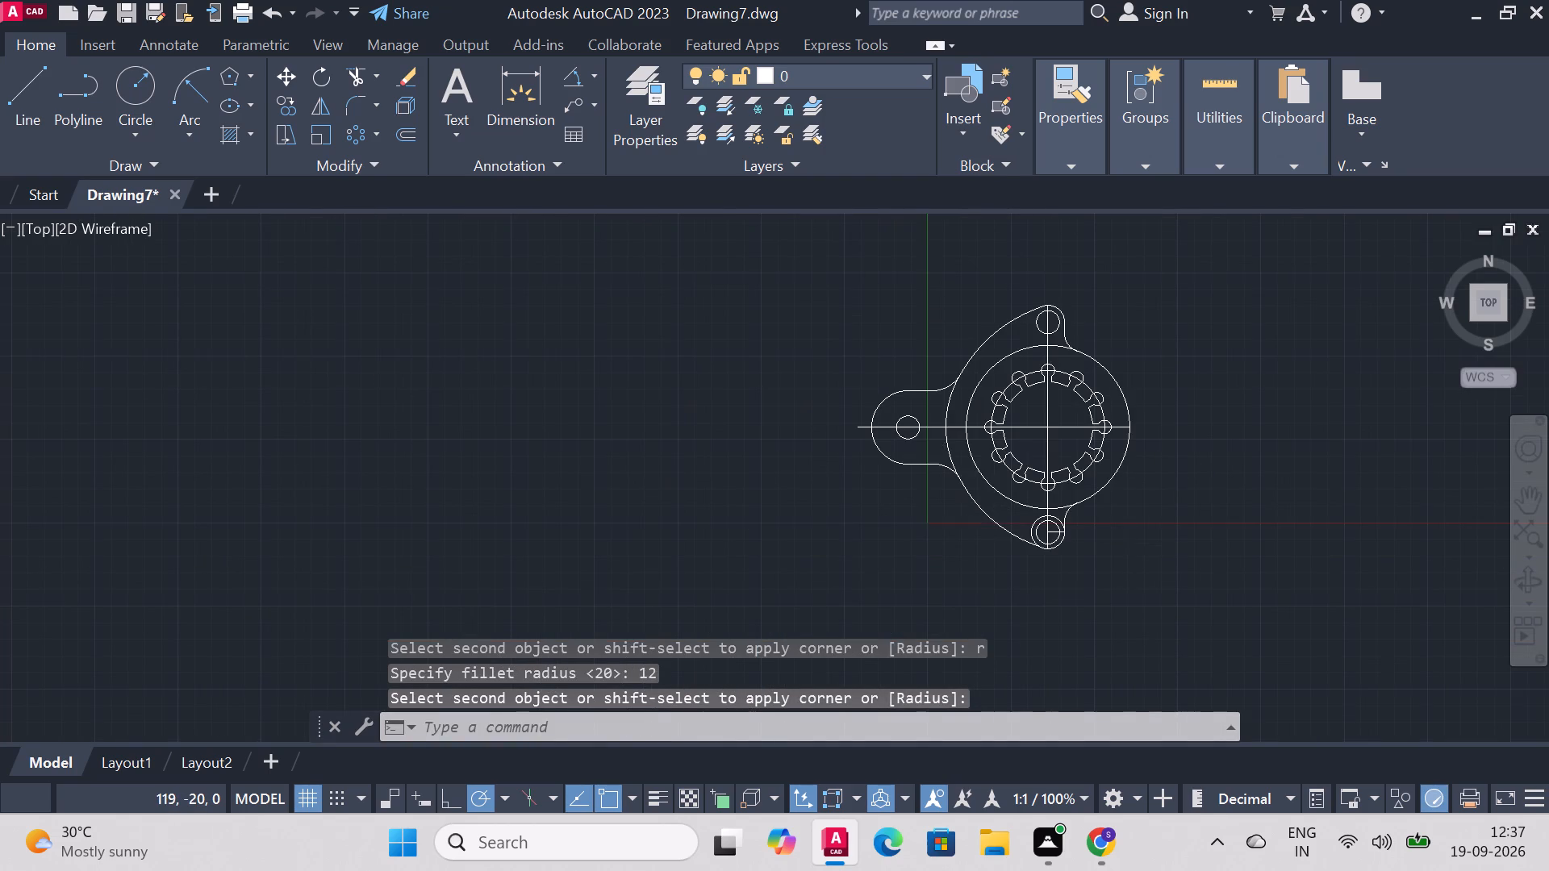
scroll(1126, 556, up, 1)
scroll(1126, 556, down, 1)
scroll(1117, 478, up, 1)
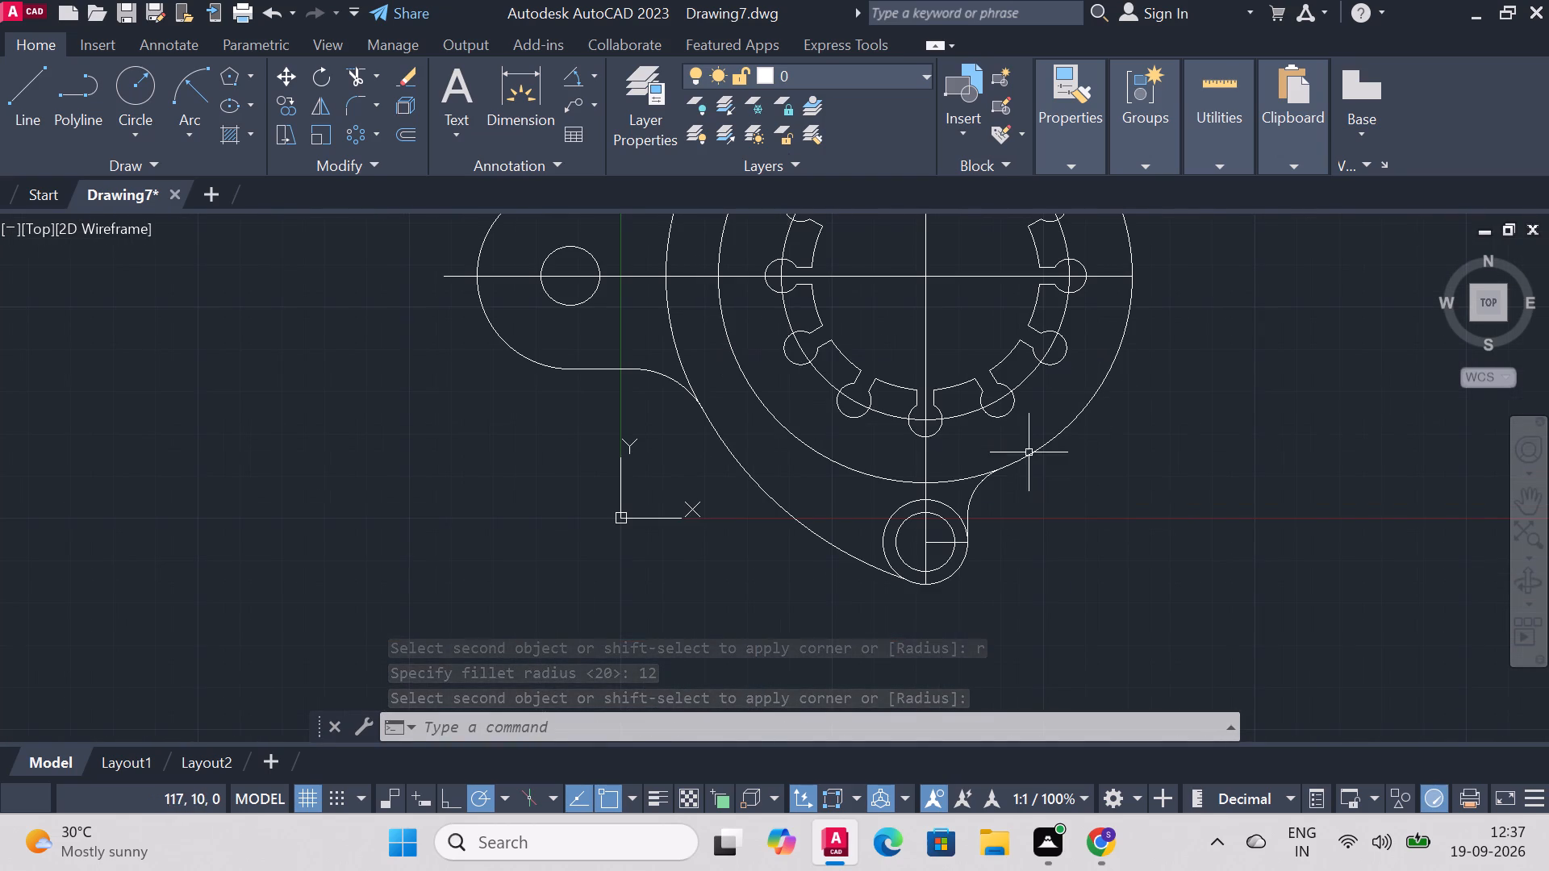
scroll(987, 392, down, 3)
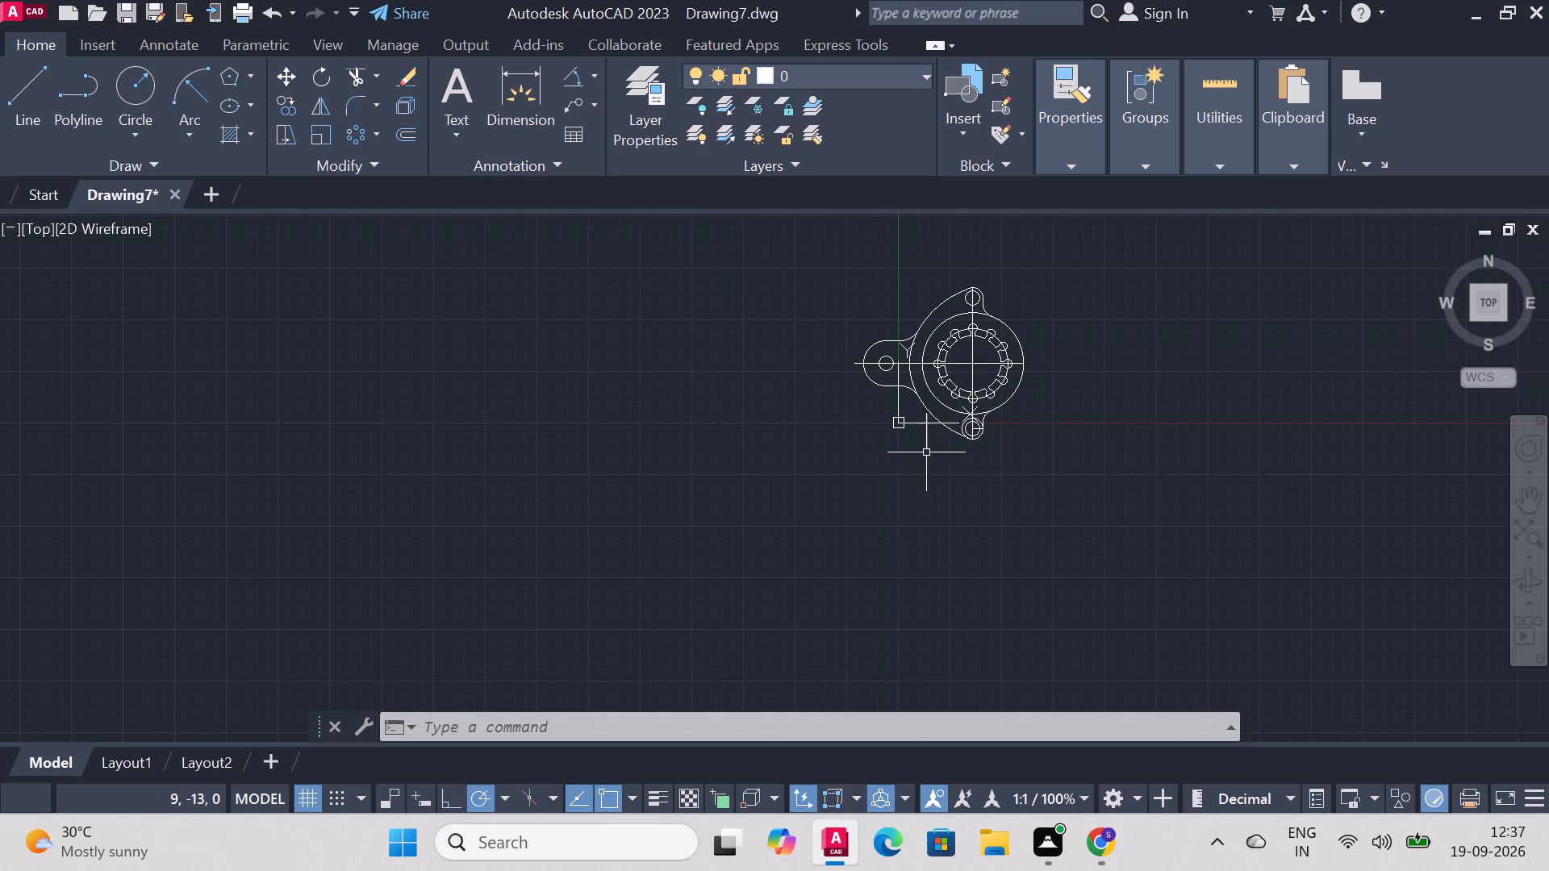
click(363, 73)
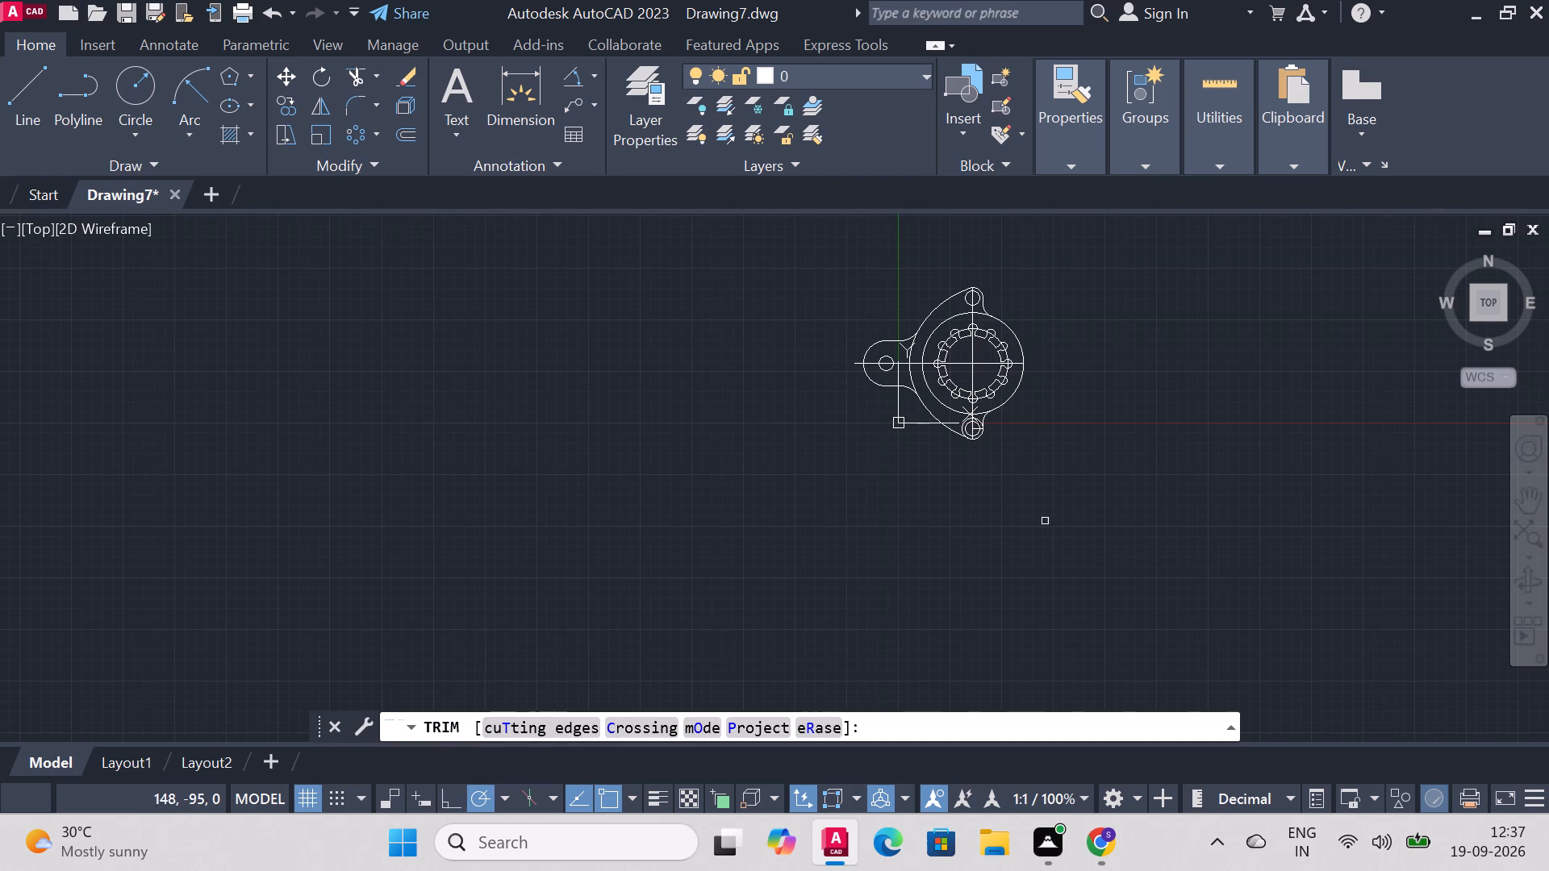
scroll(1104, 353, up, 2)
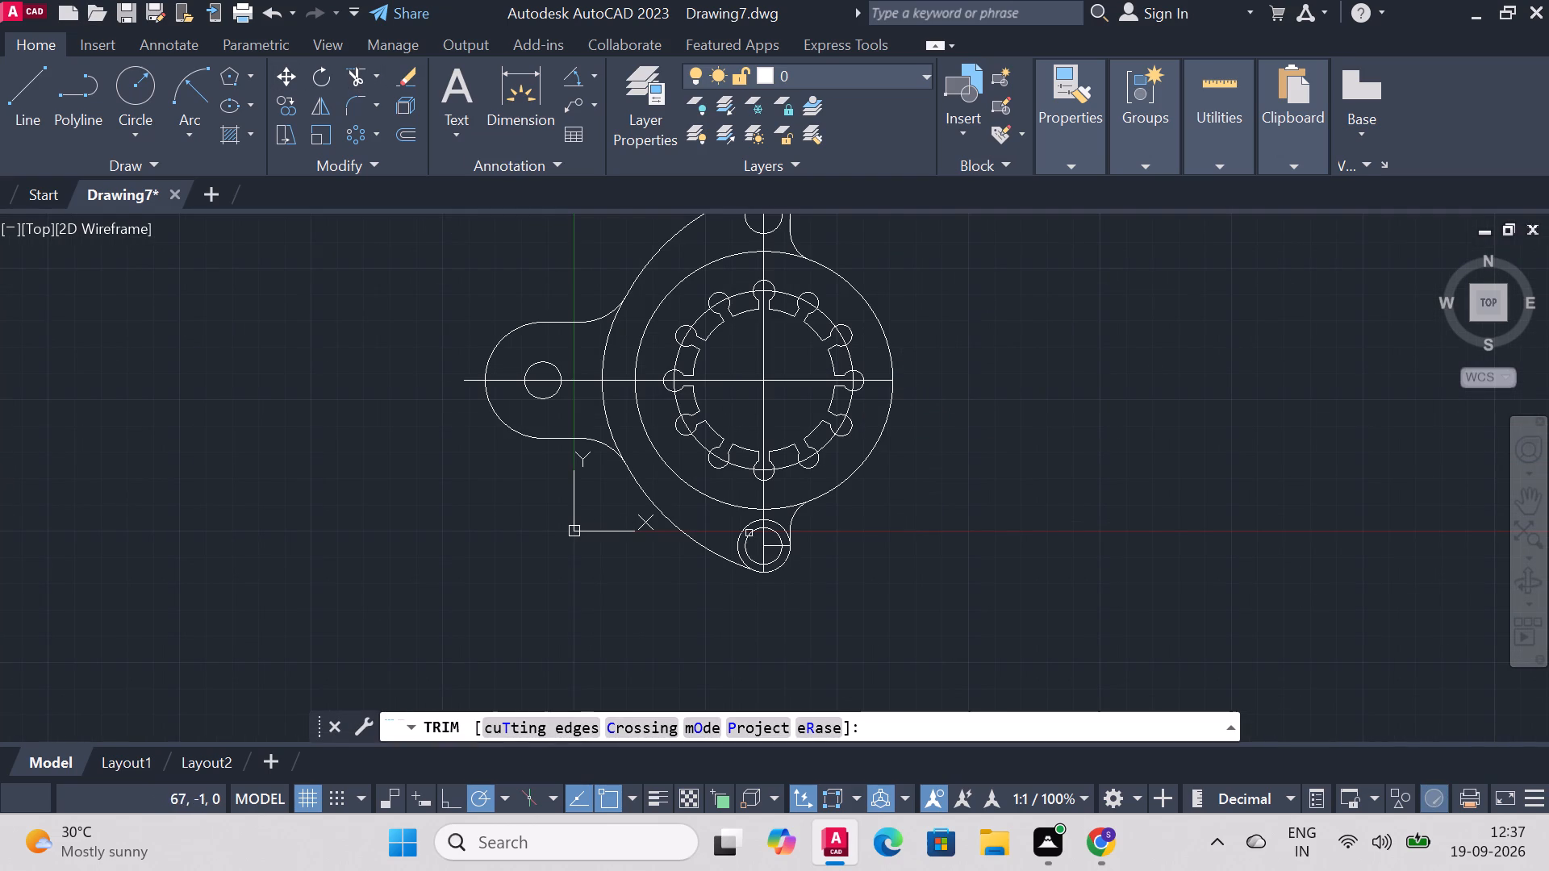
click(741, 533)
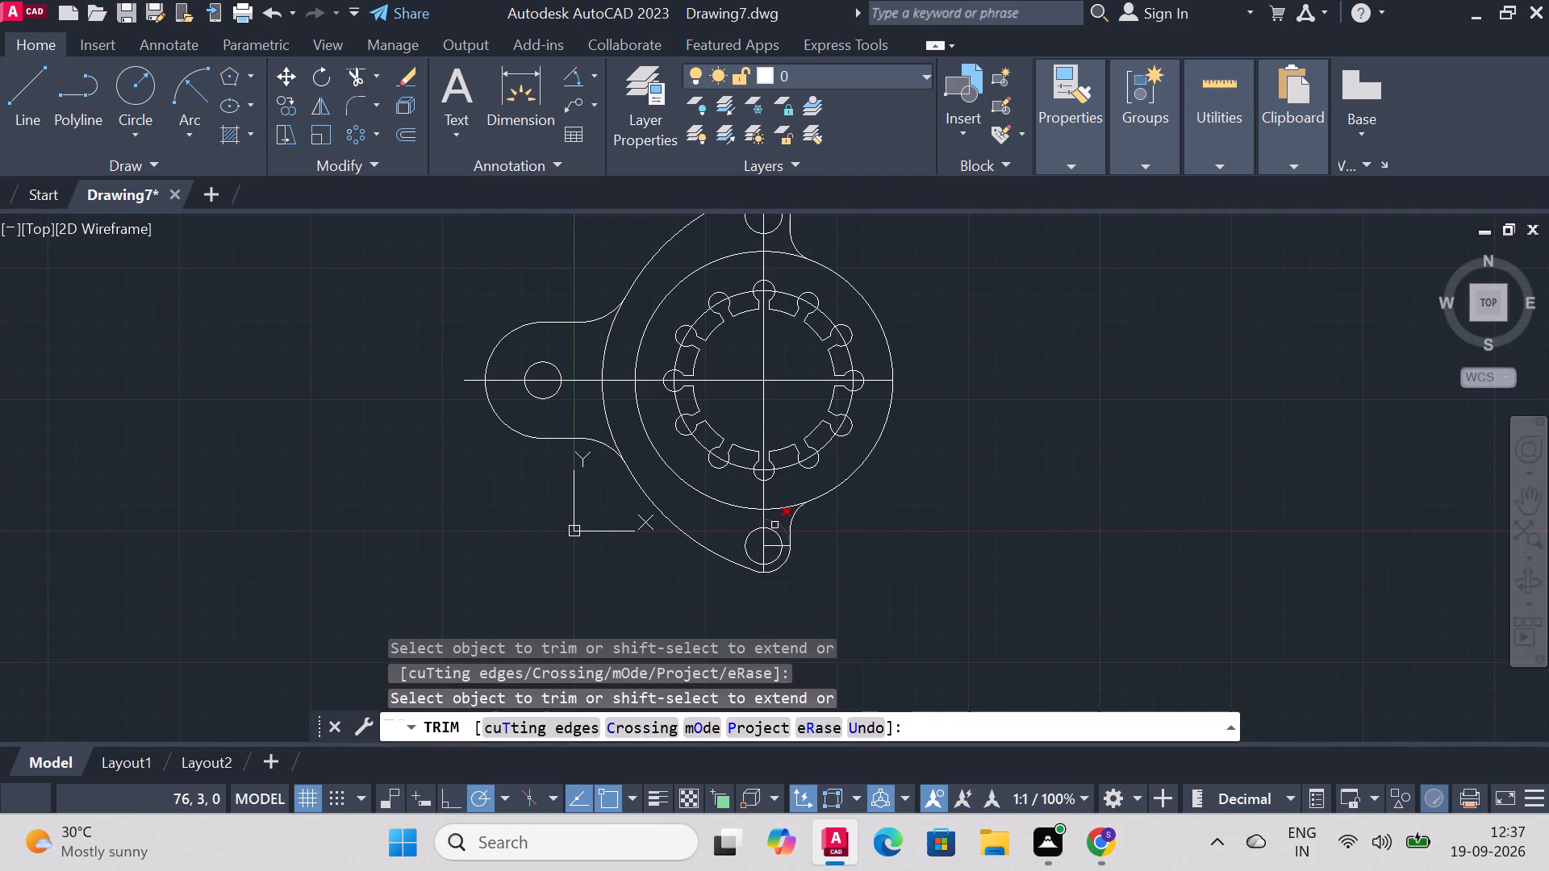
click(776, 524)
Trim away the short horizontal line inside the bottom lug, both within and outside the hole, and finish trimming.
scroll(779, 543, up, 1)
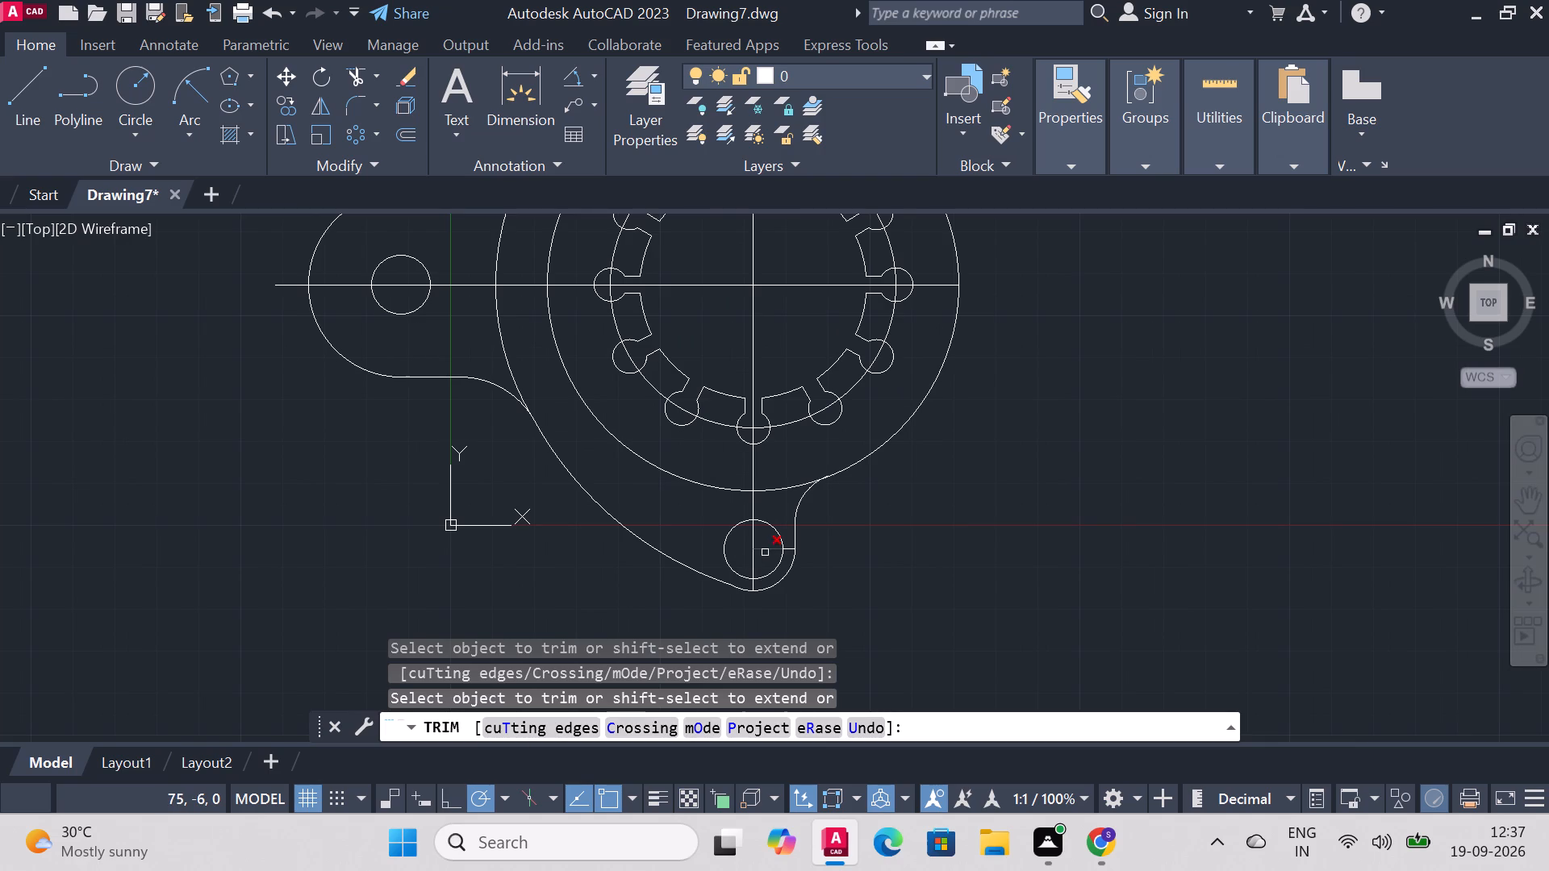
click(767, 550)
click(783, 549)
scroll(938, 486, down, 2)
scroll(983, 398, up, 1)
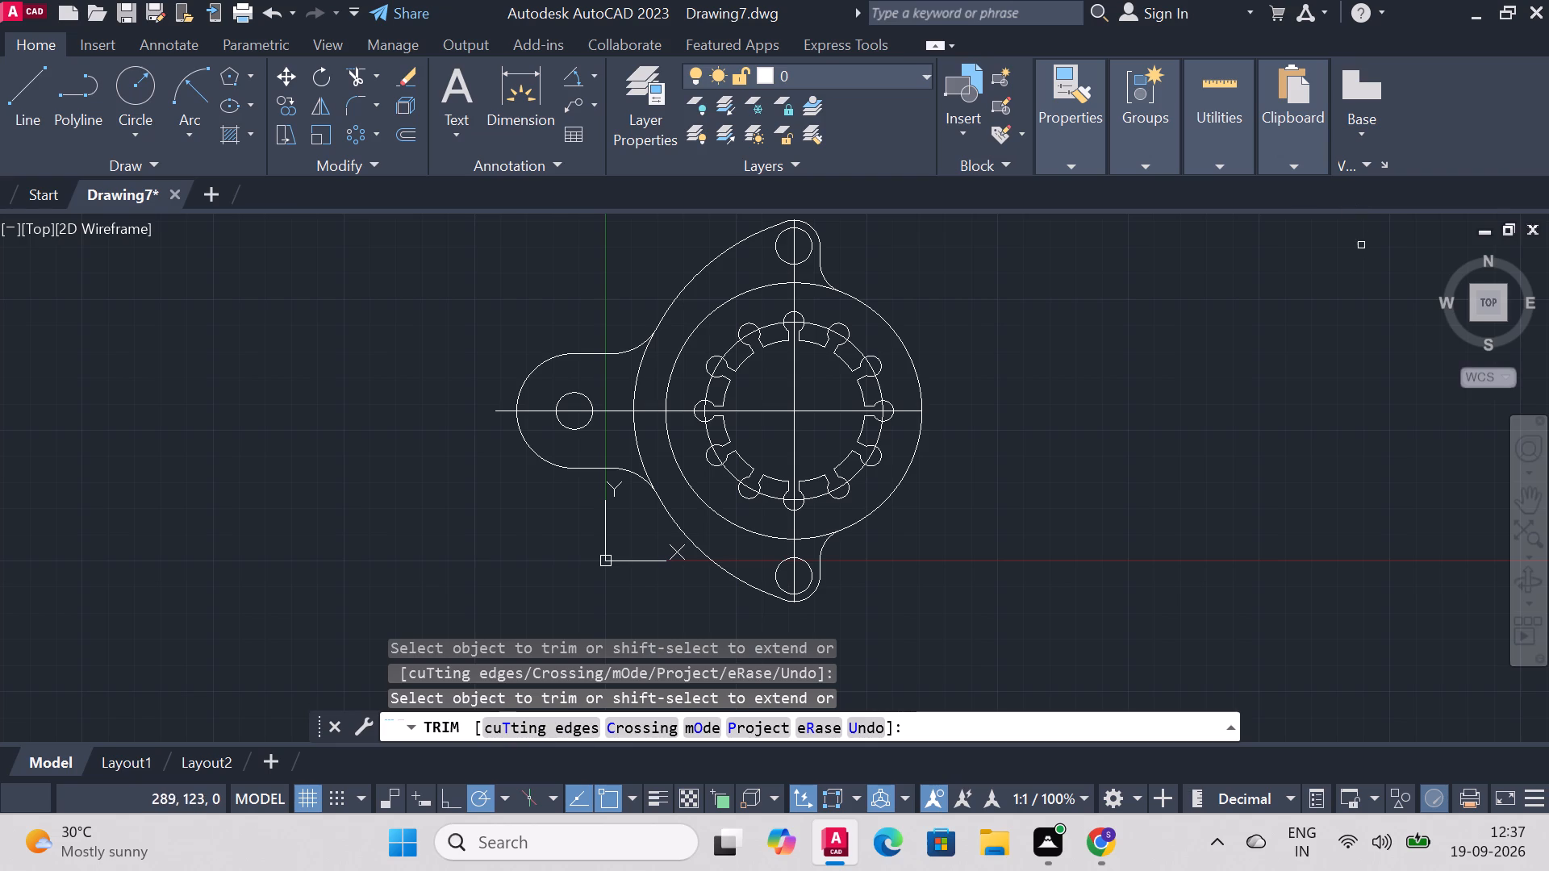
right_click(1277, 317)
click(1340, 326)
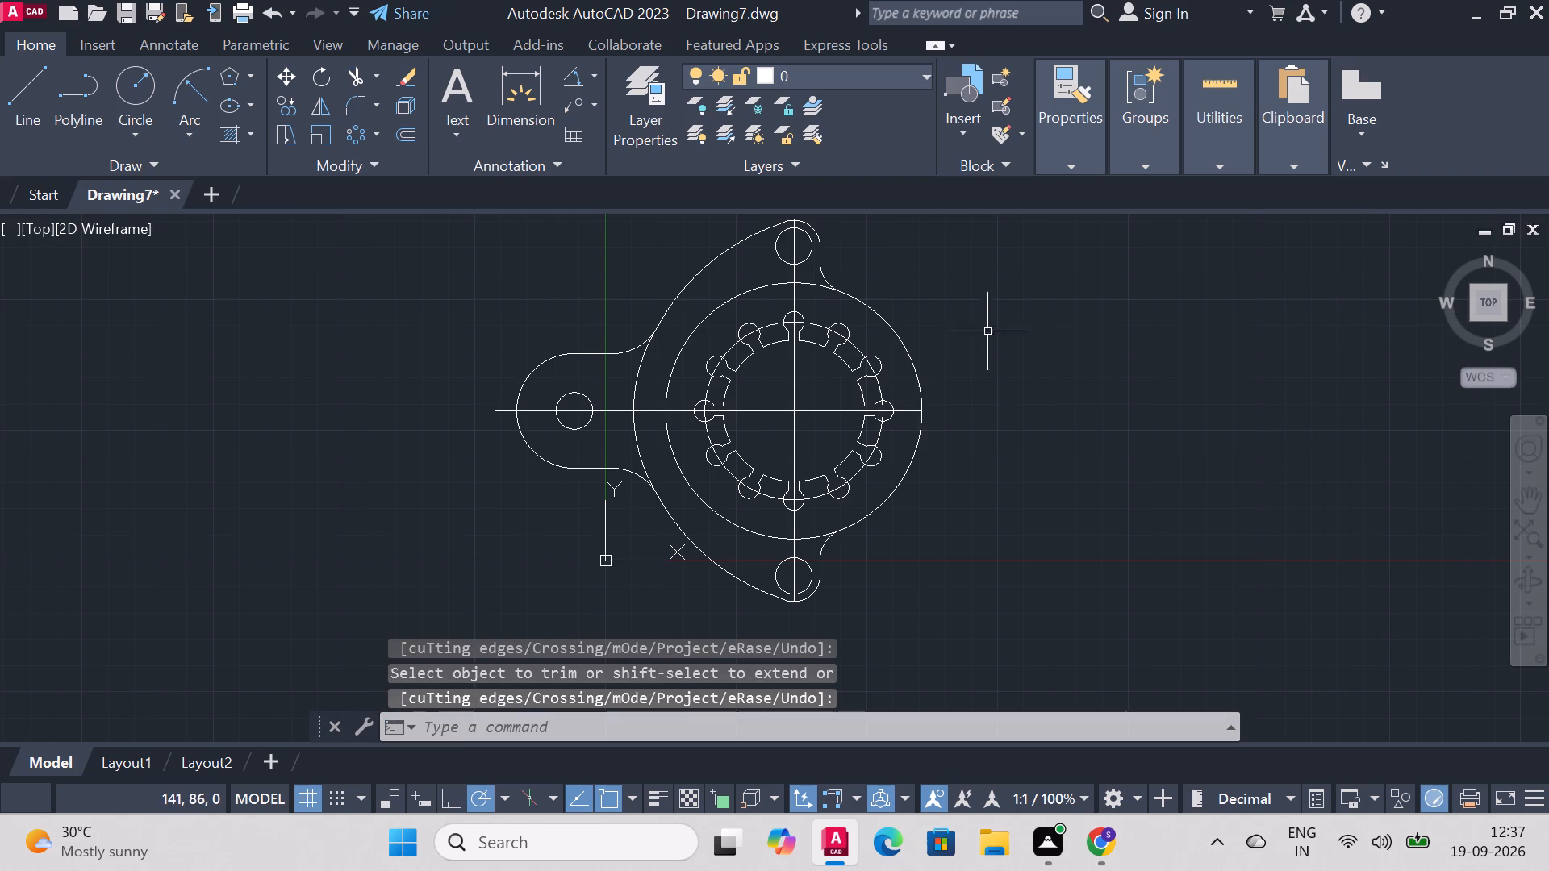
Load the ACAD_ISO02W100 ISO dash linetype into the drawing.
click(1084, 171)
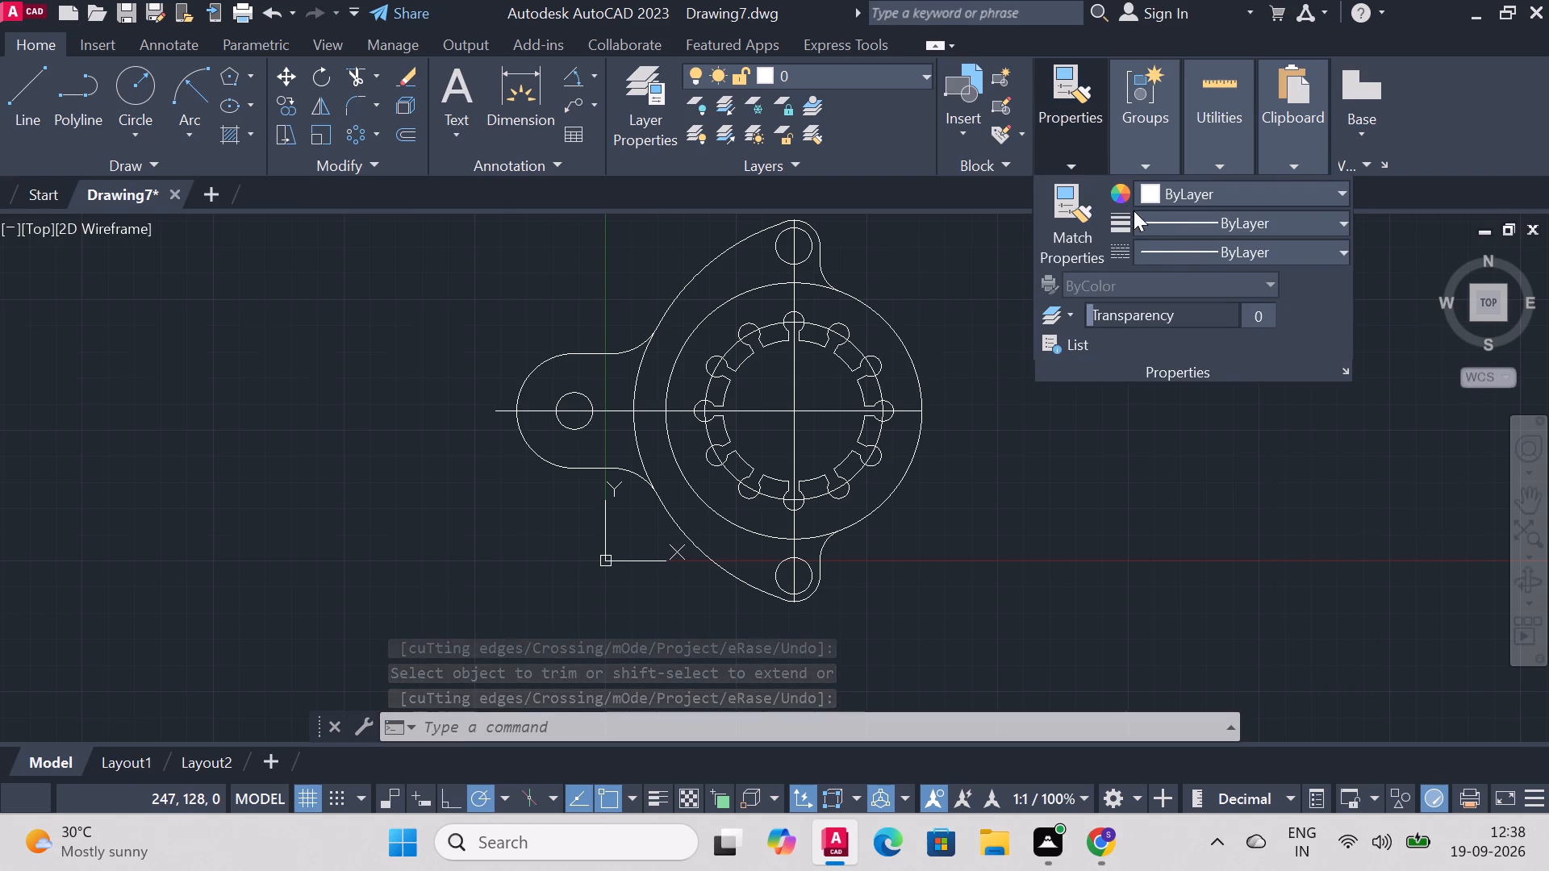
click(1174, 248)
click(1154, 371)
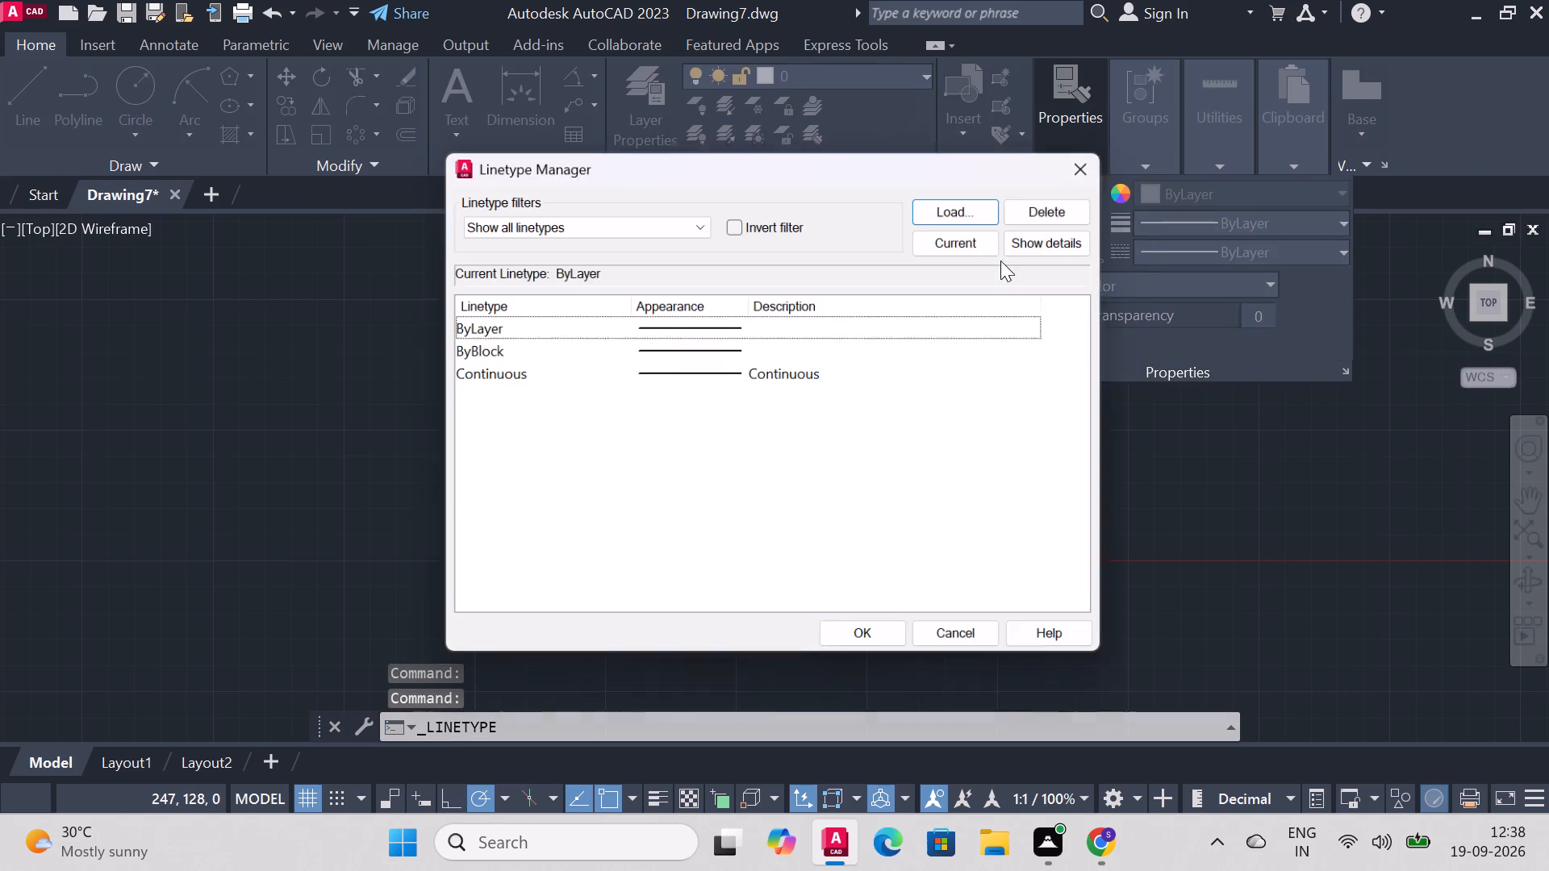
click(978, 195)
click(800, 360)
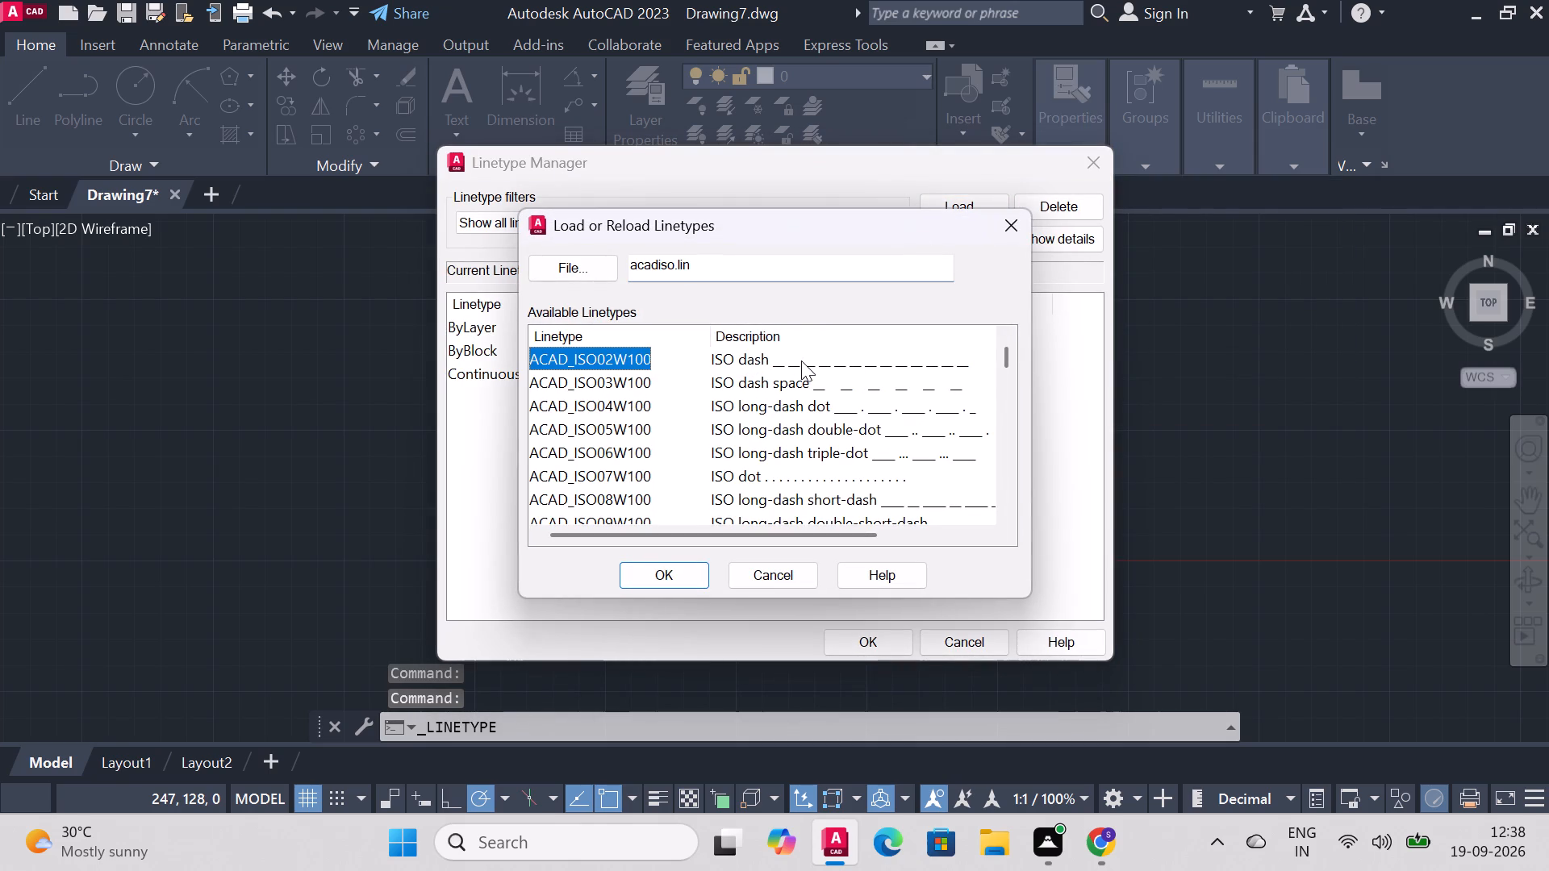
click(666, 576)
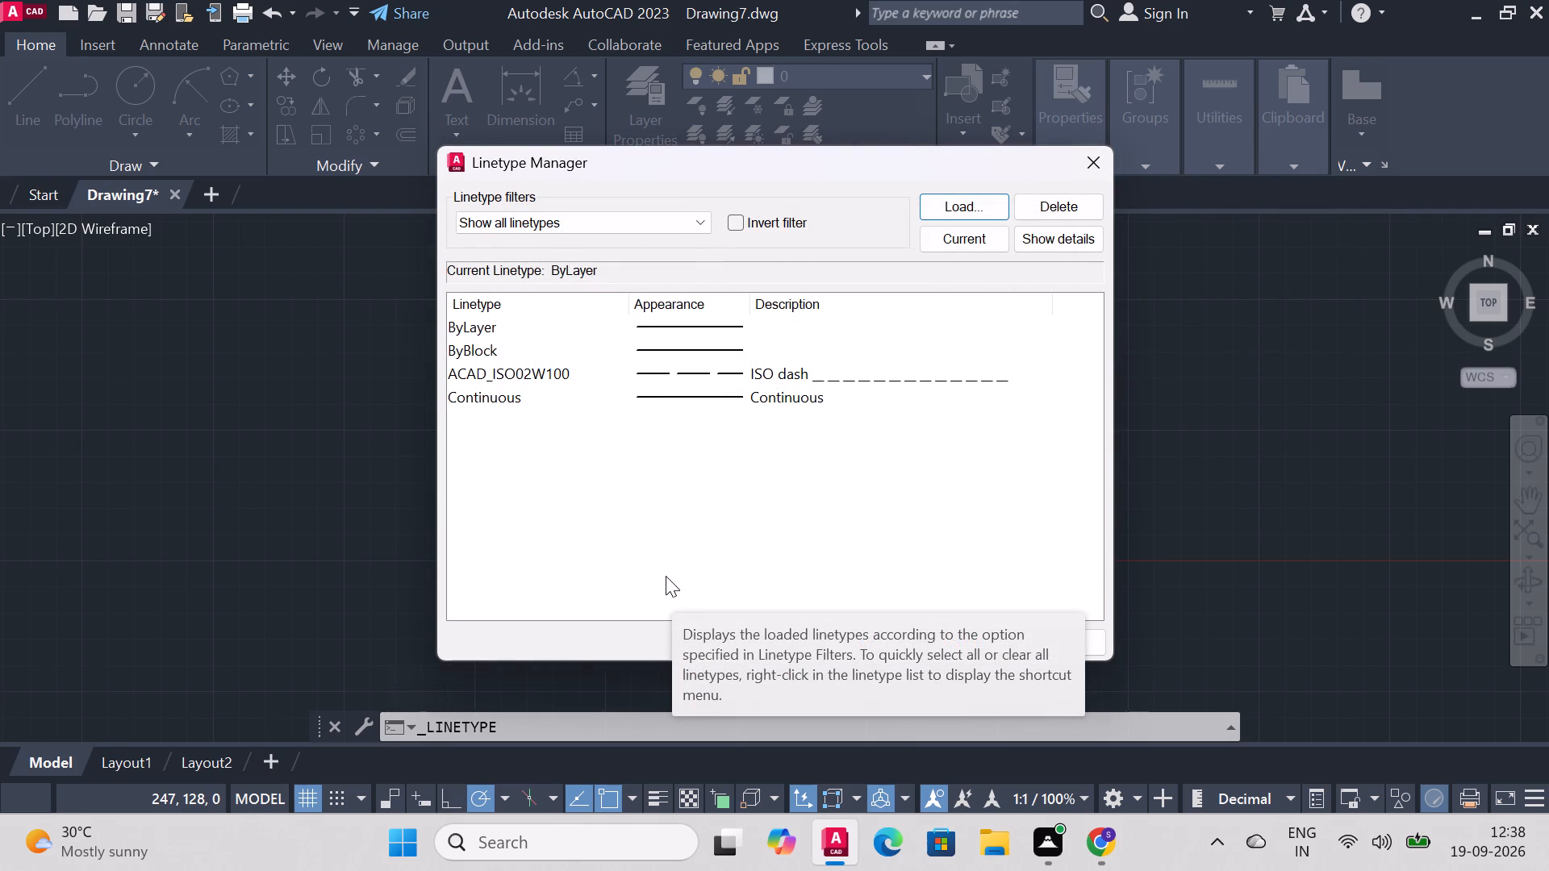
click(1088, 156)
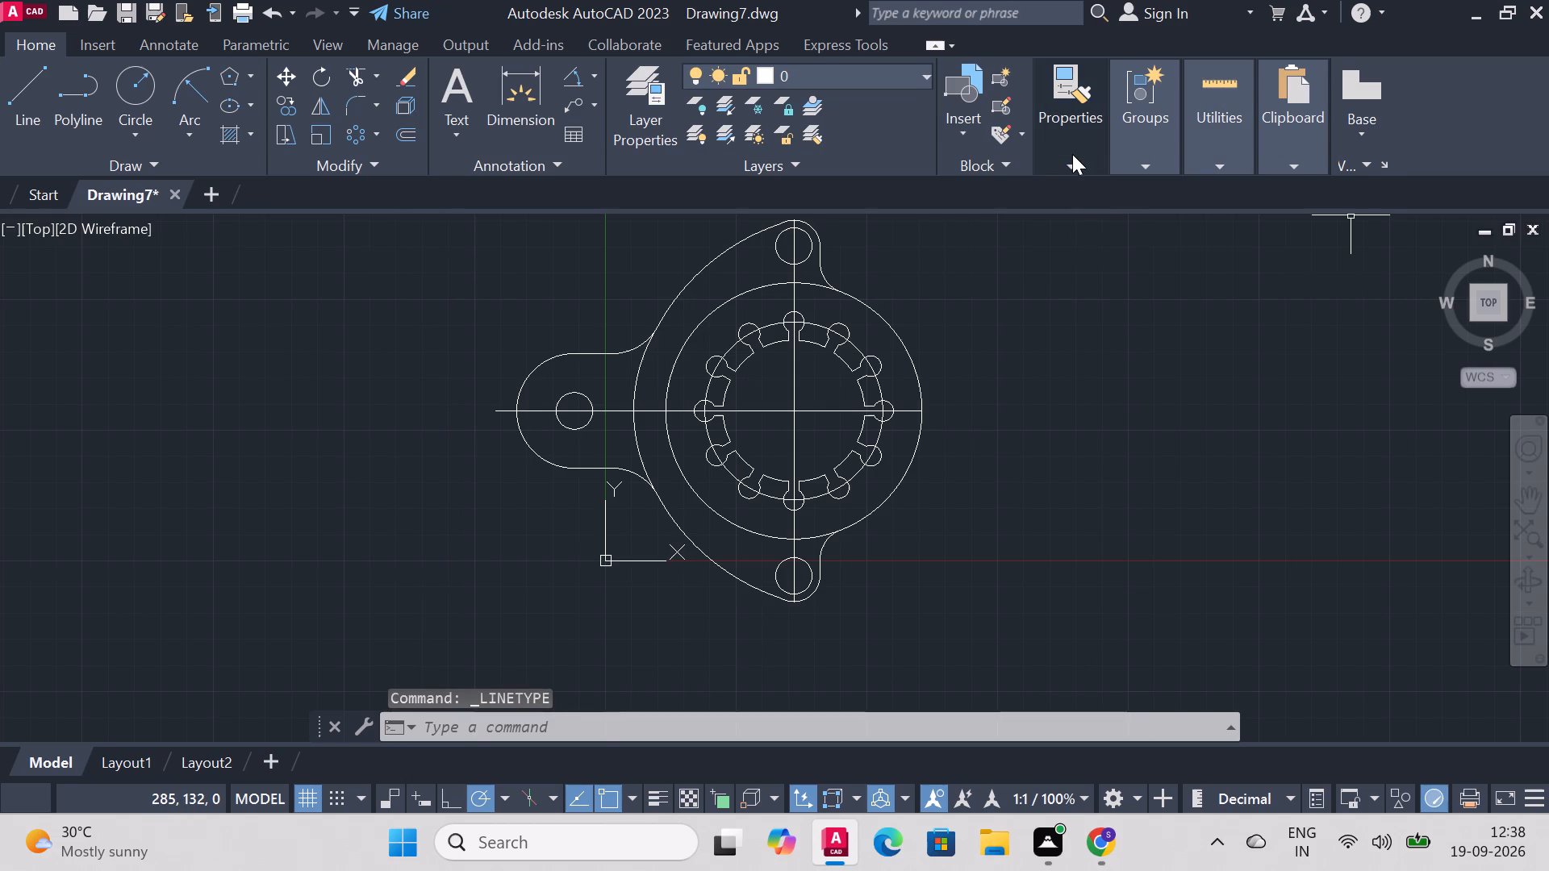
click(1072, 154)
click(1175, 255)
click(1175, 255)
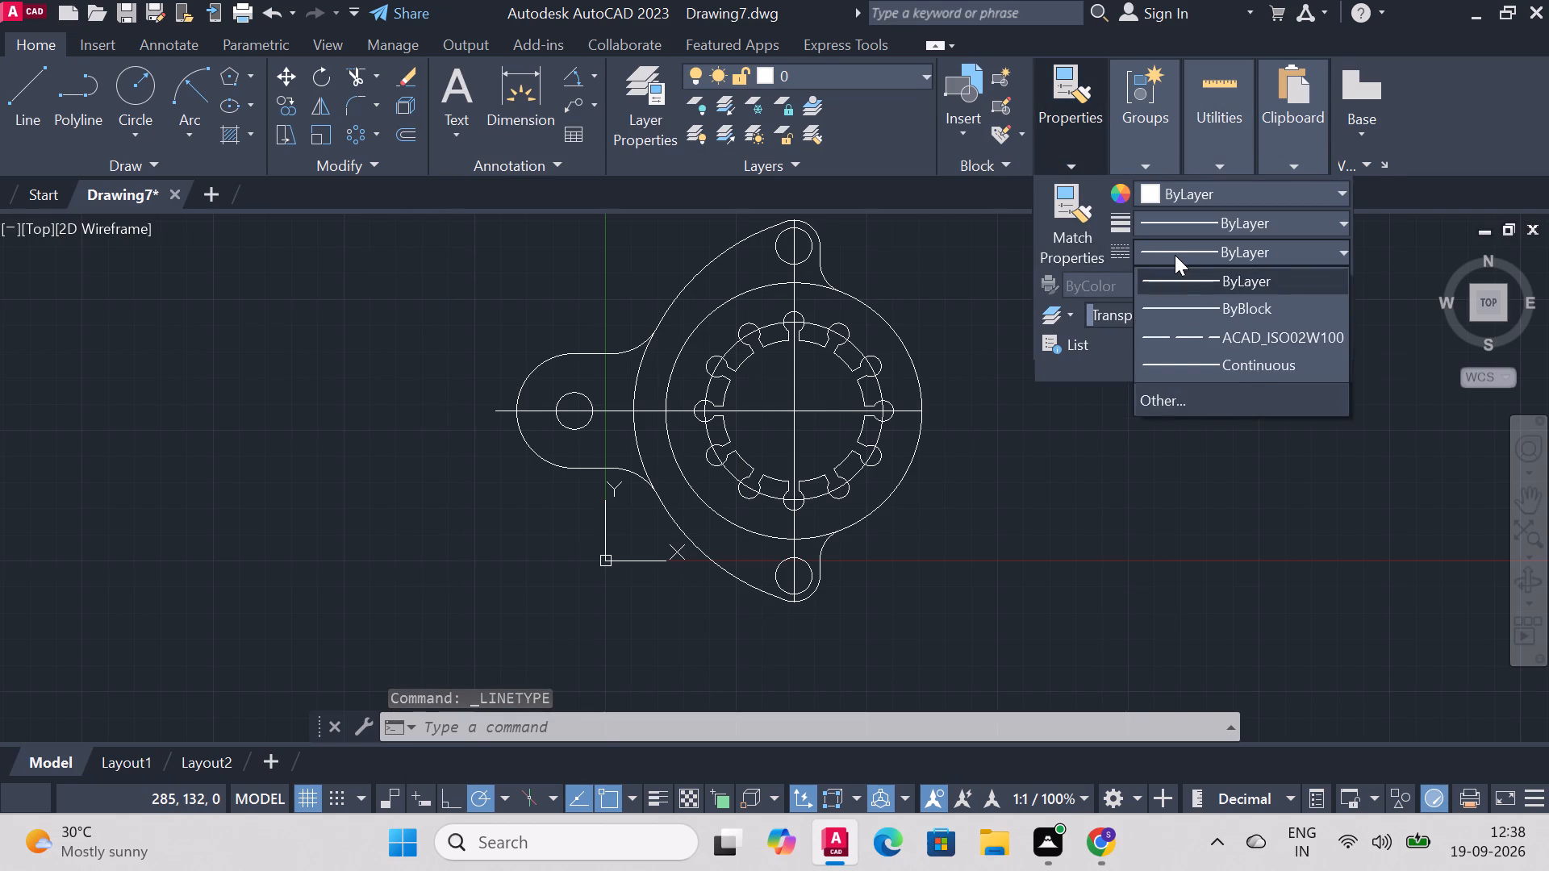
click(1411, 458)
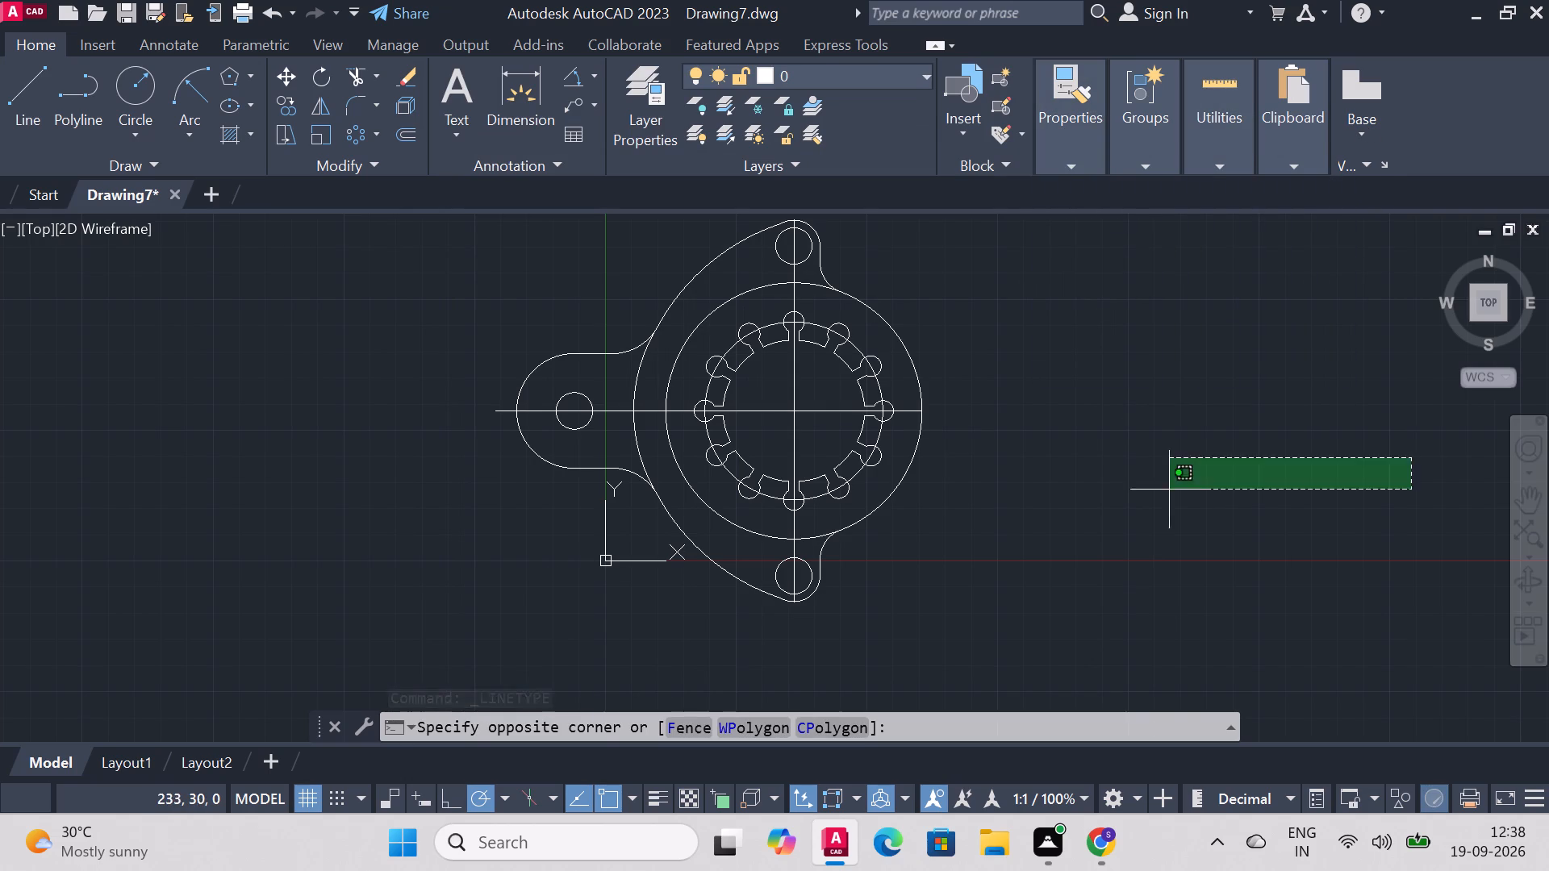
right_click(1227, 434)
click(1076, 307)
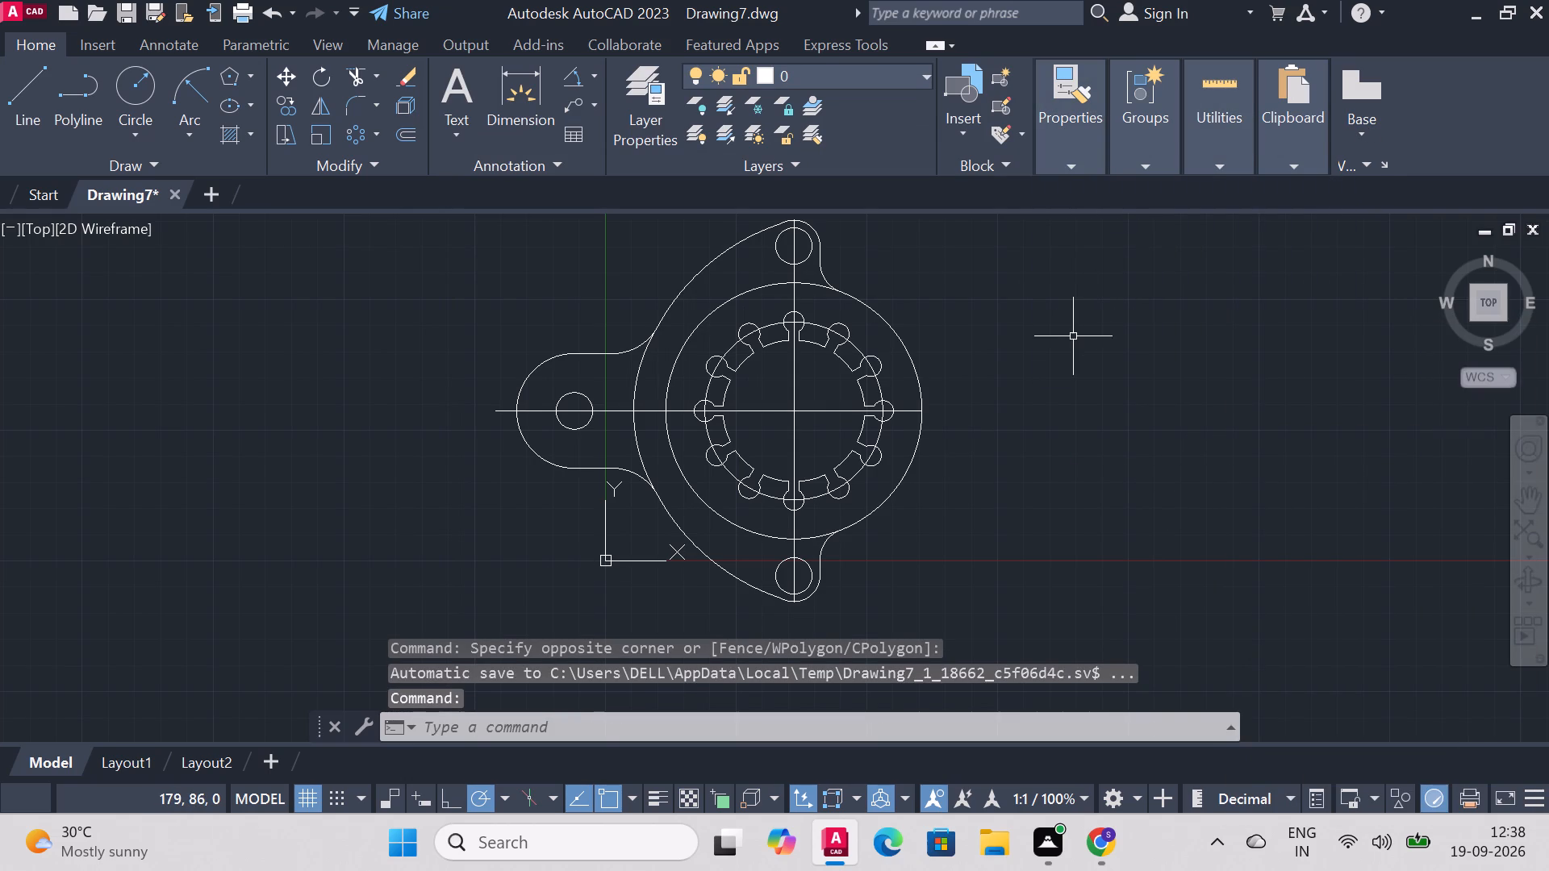
Change the linetype of the notch pitch circle and all horizontal and vertical centreline segments to ACAD_ISO02W100, then clear the selection.
click(732, 351)
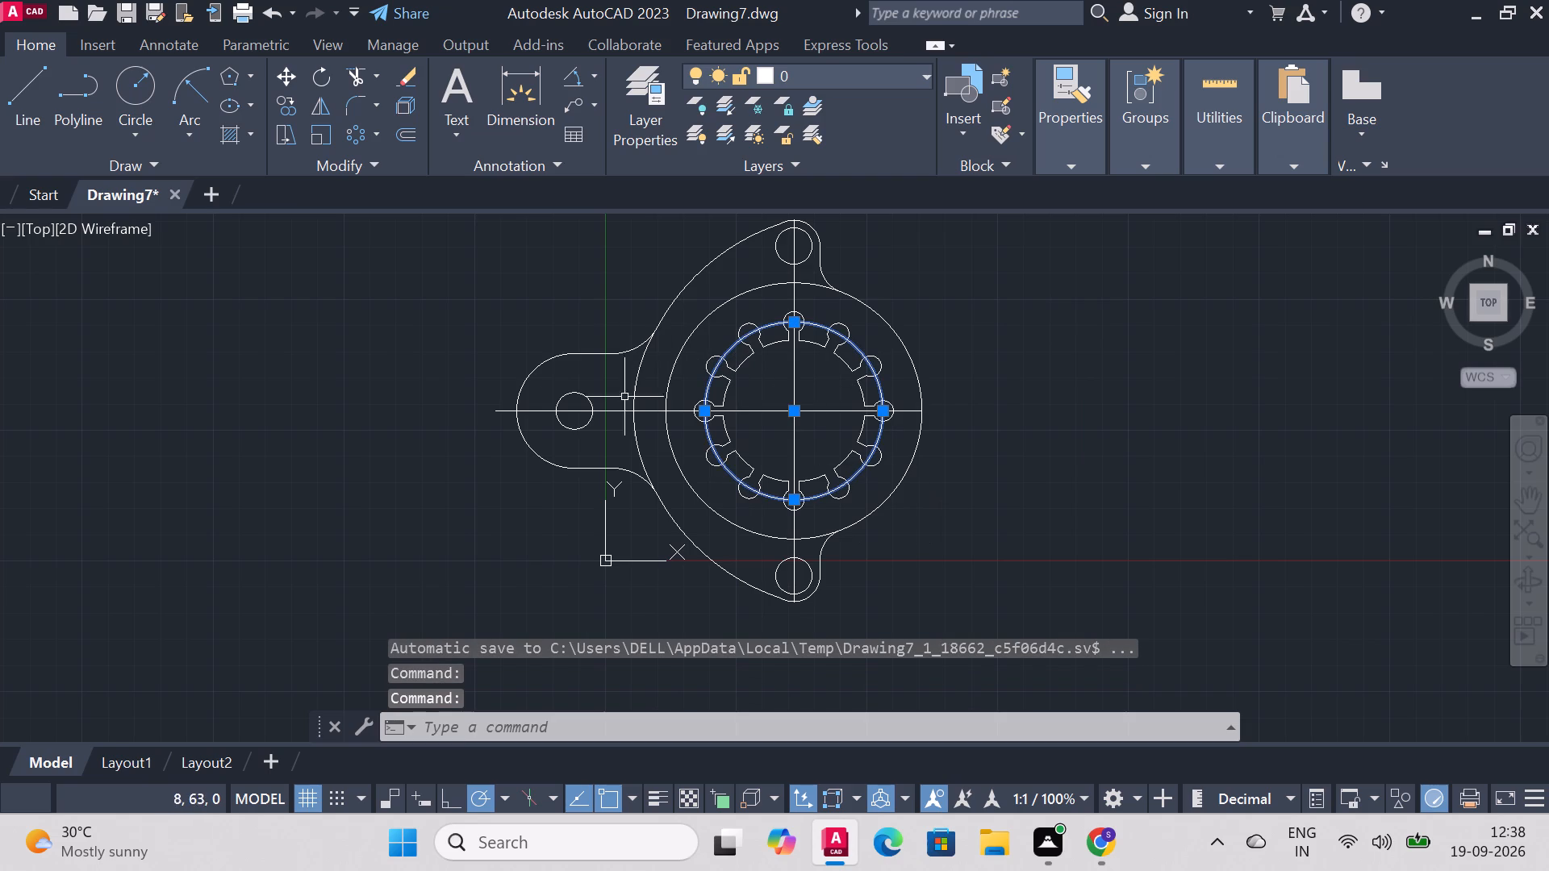
click(615, 410)
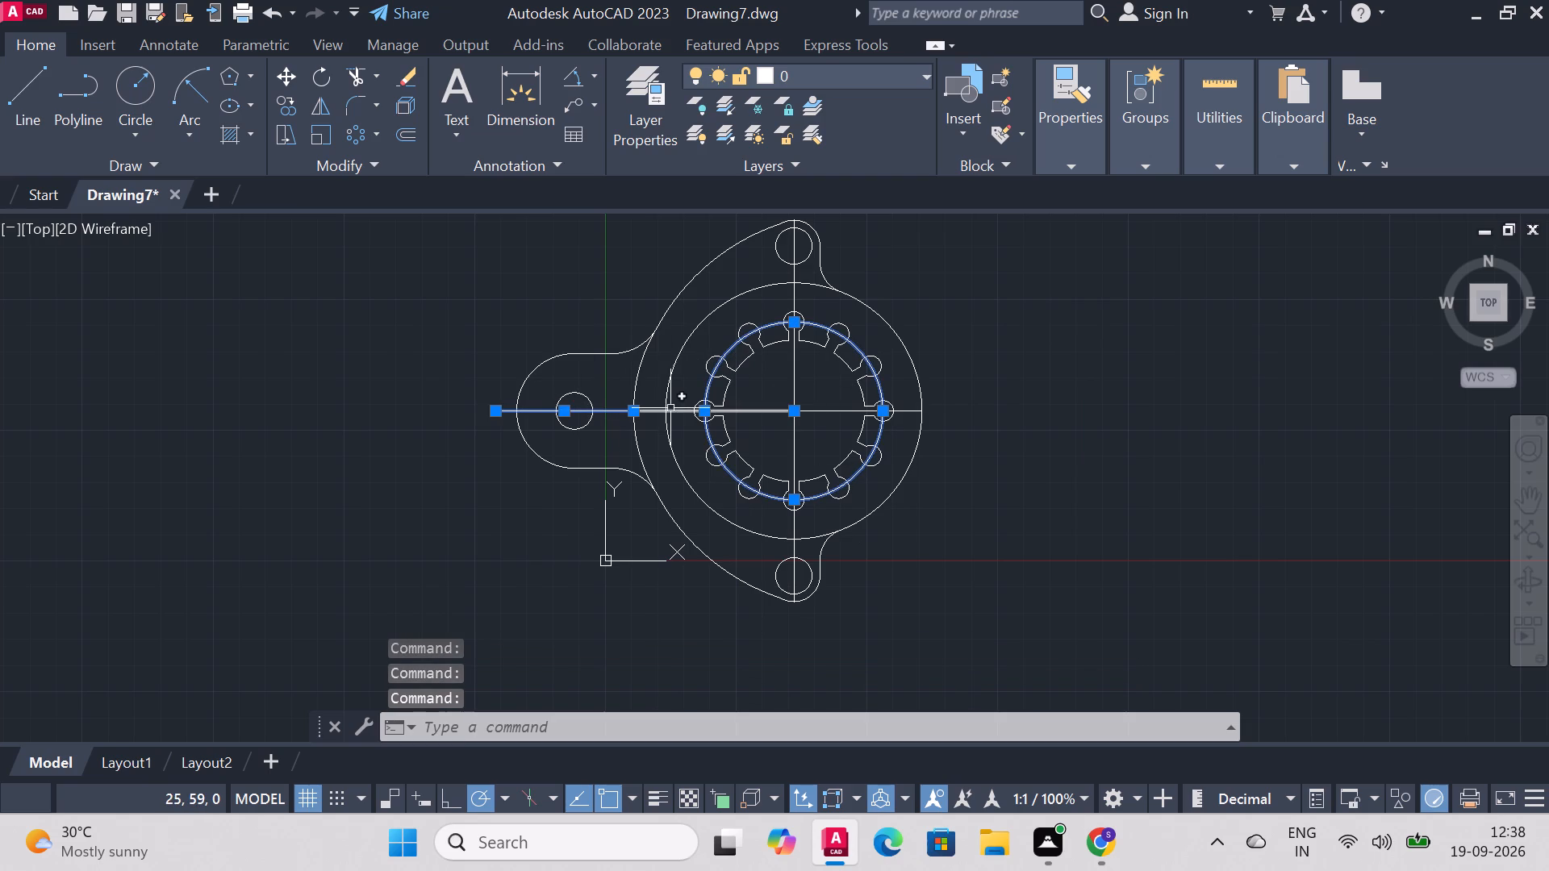
click(671, 411)
click(795, 291)
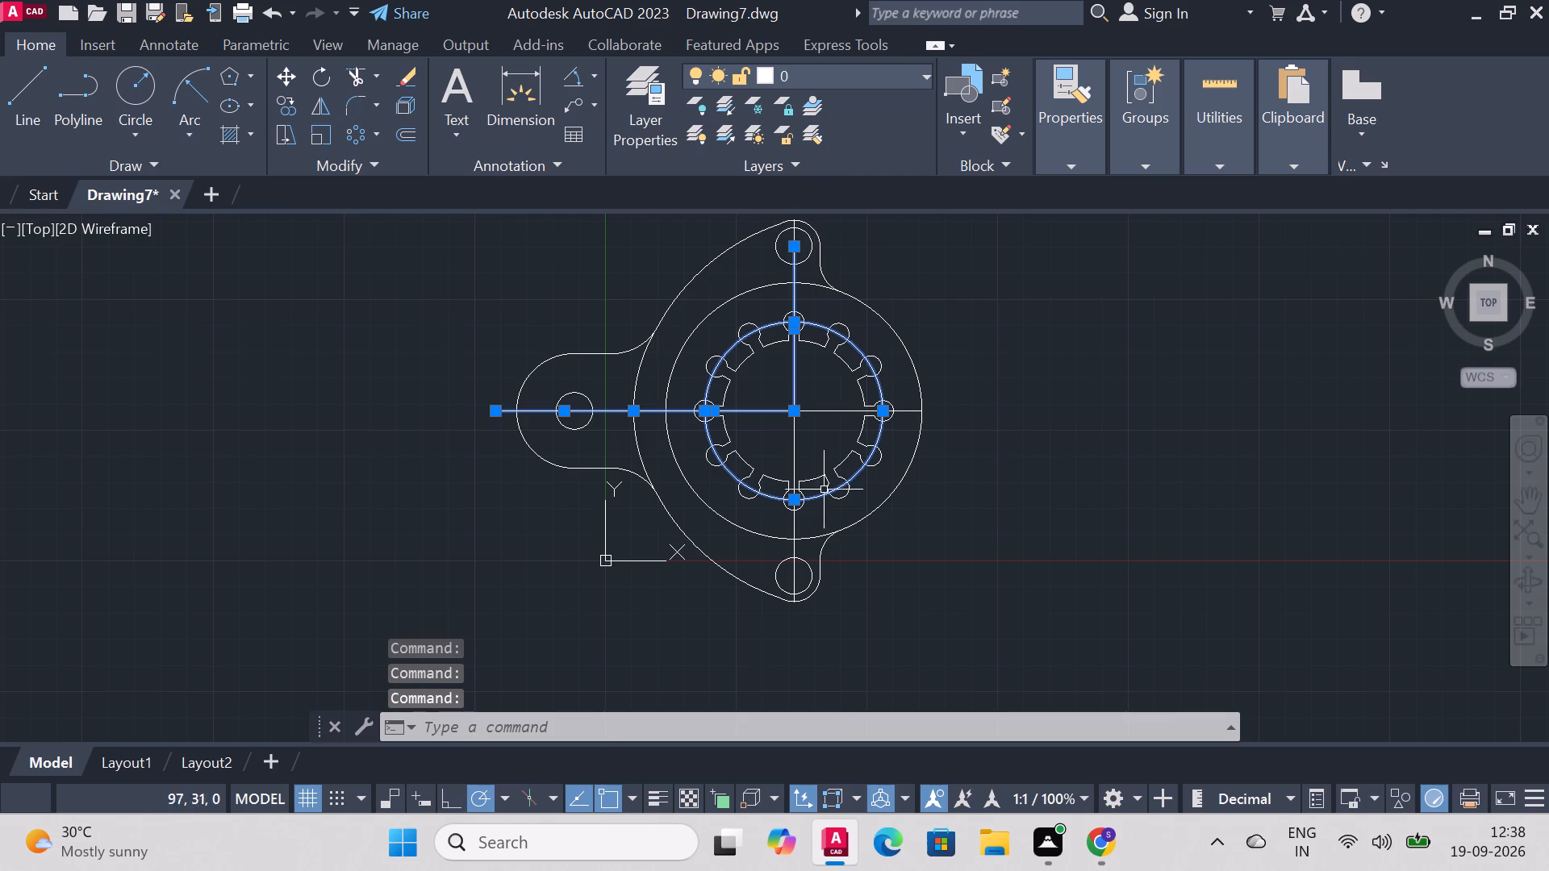
scroll(800, 545, up, 1)
click(788, 552)
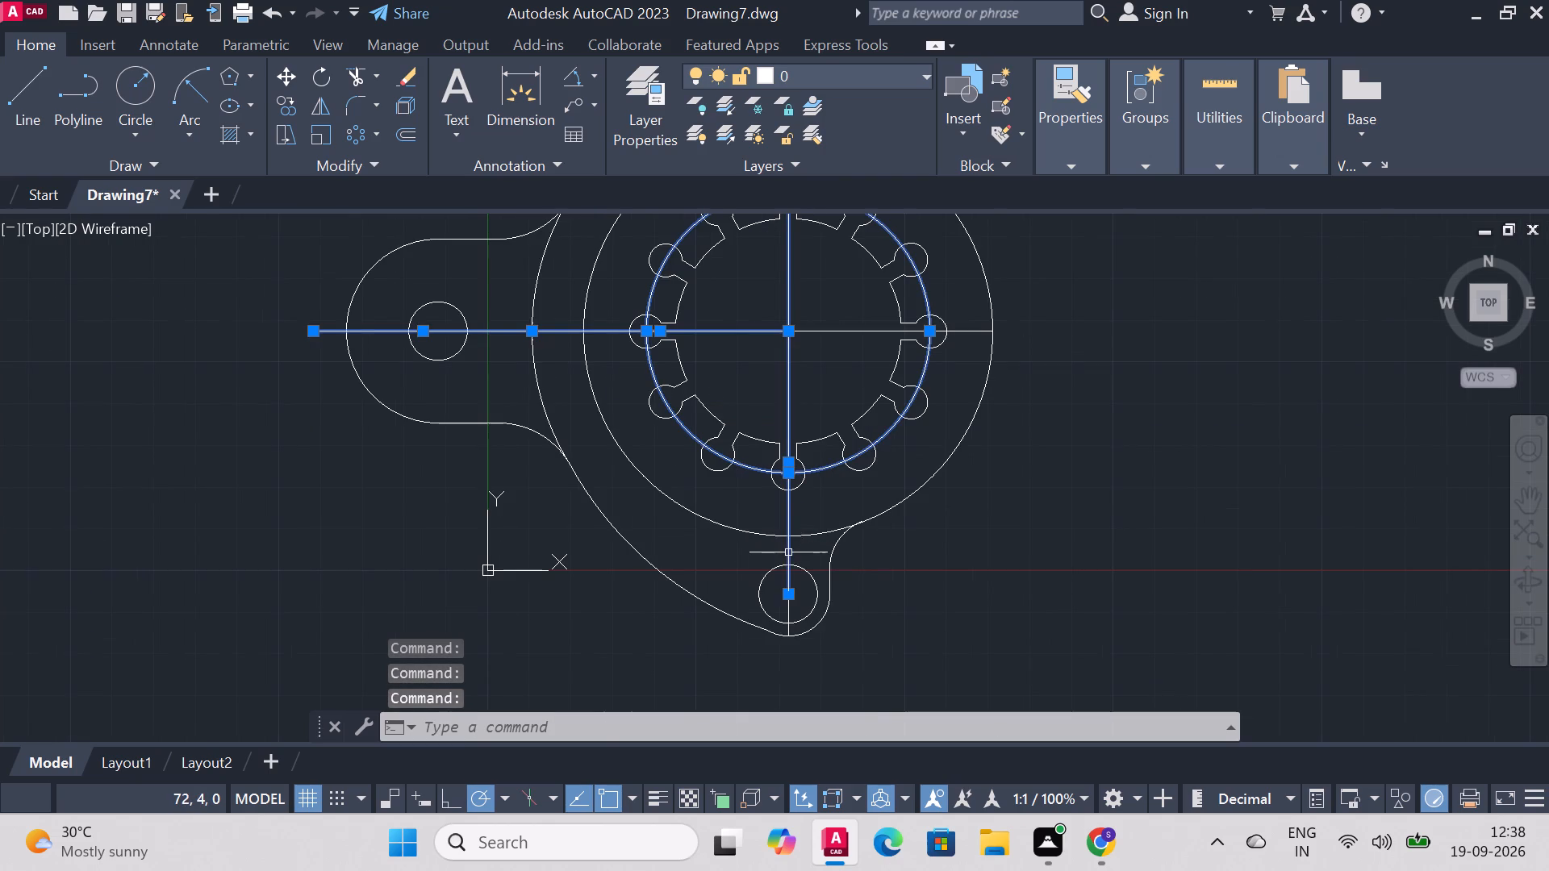
click(858, 331)
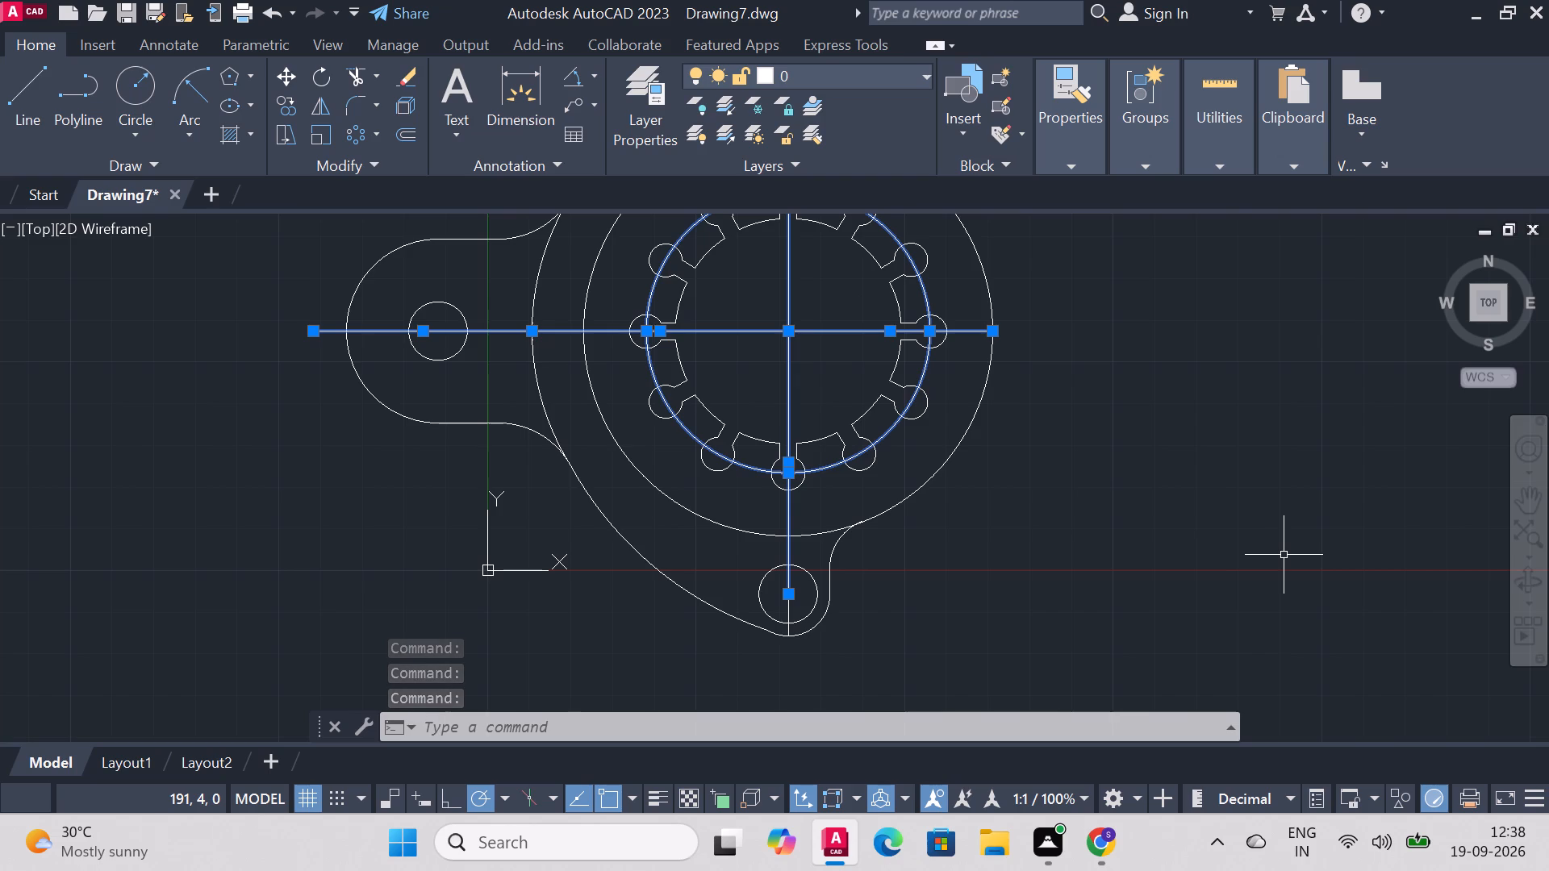
scroll(1012, 426, down, 3)
scroll(1017, 337, up, 1)
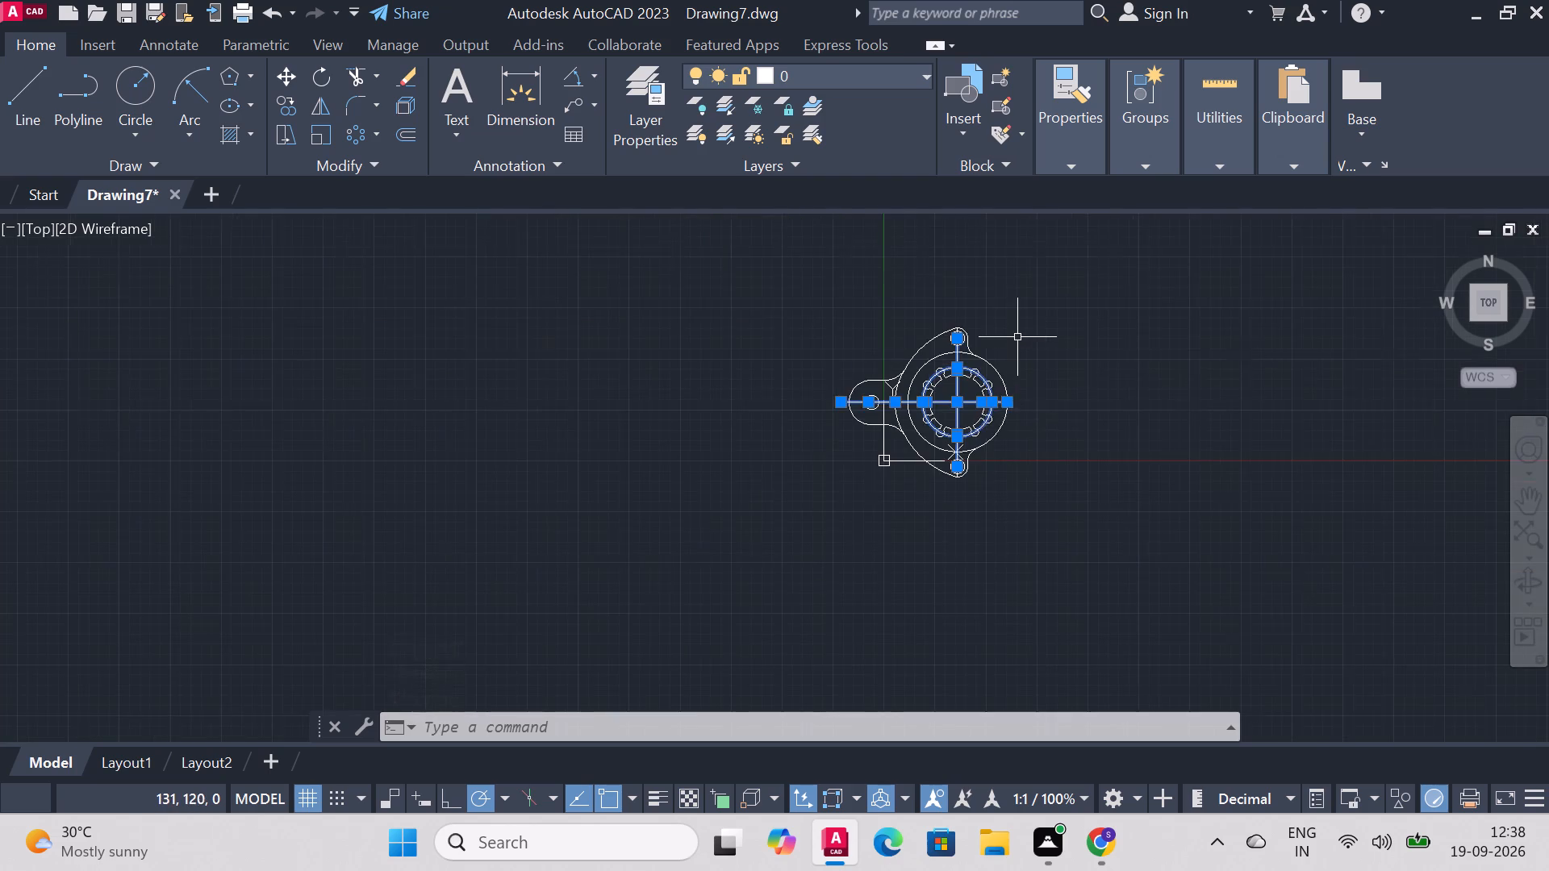
scroll(1017, 336, up, 3)
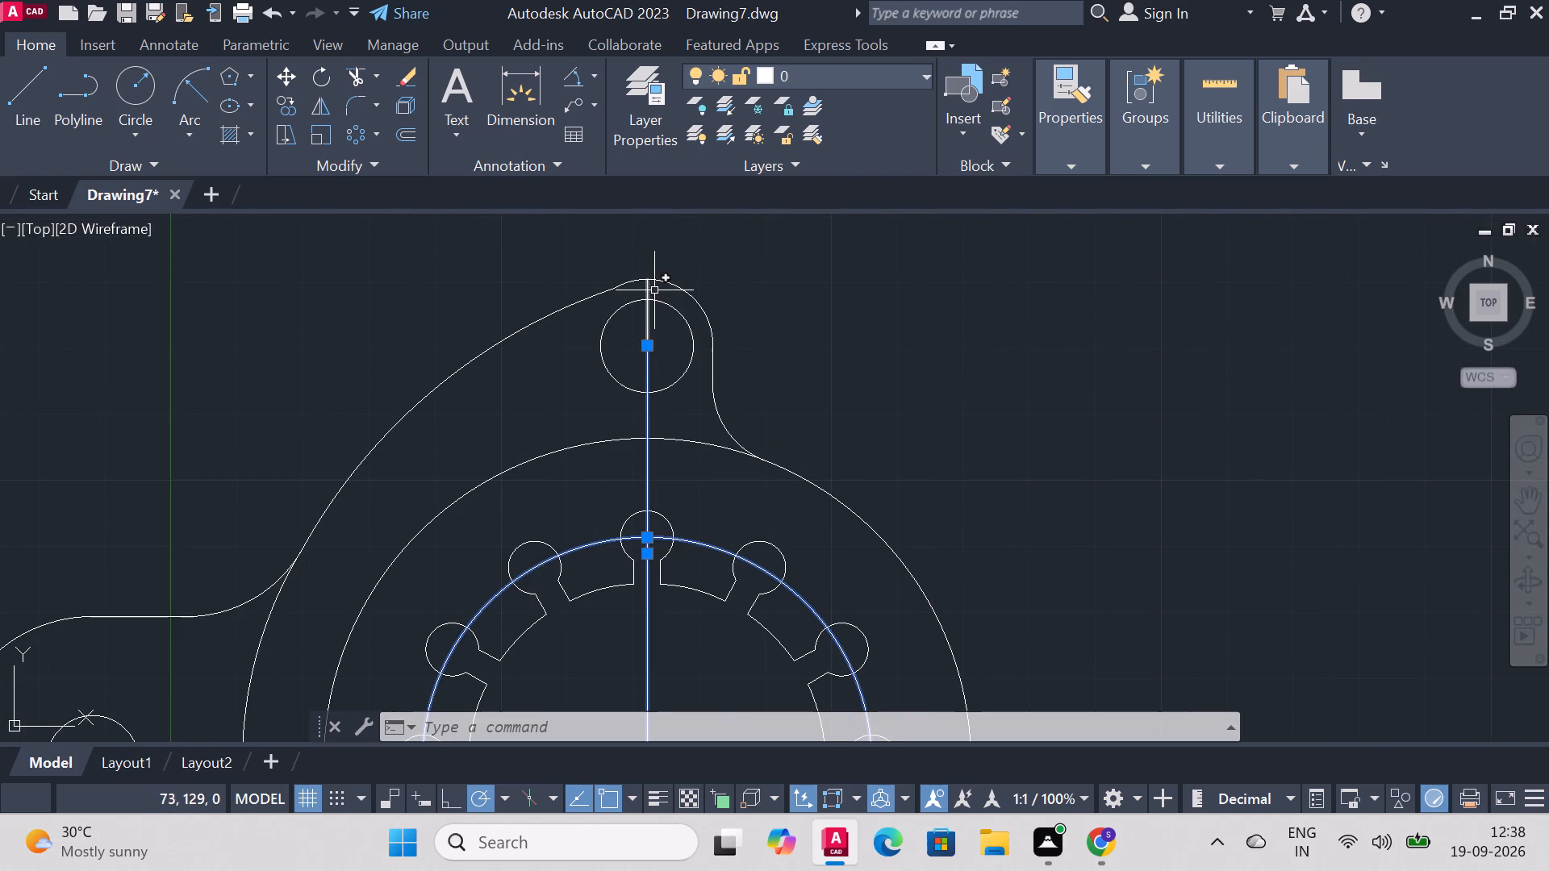
click(647, 290)
scroll(1090, 723, down, 5)
scroll(953, 574, down, 3)
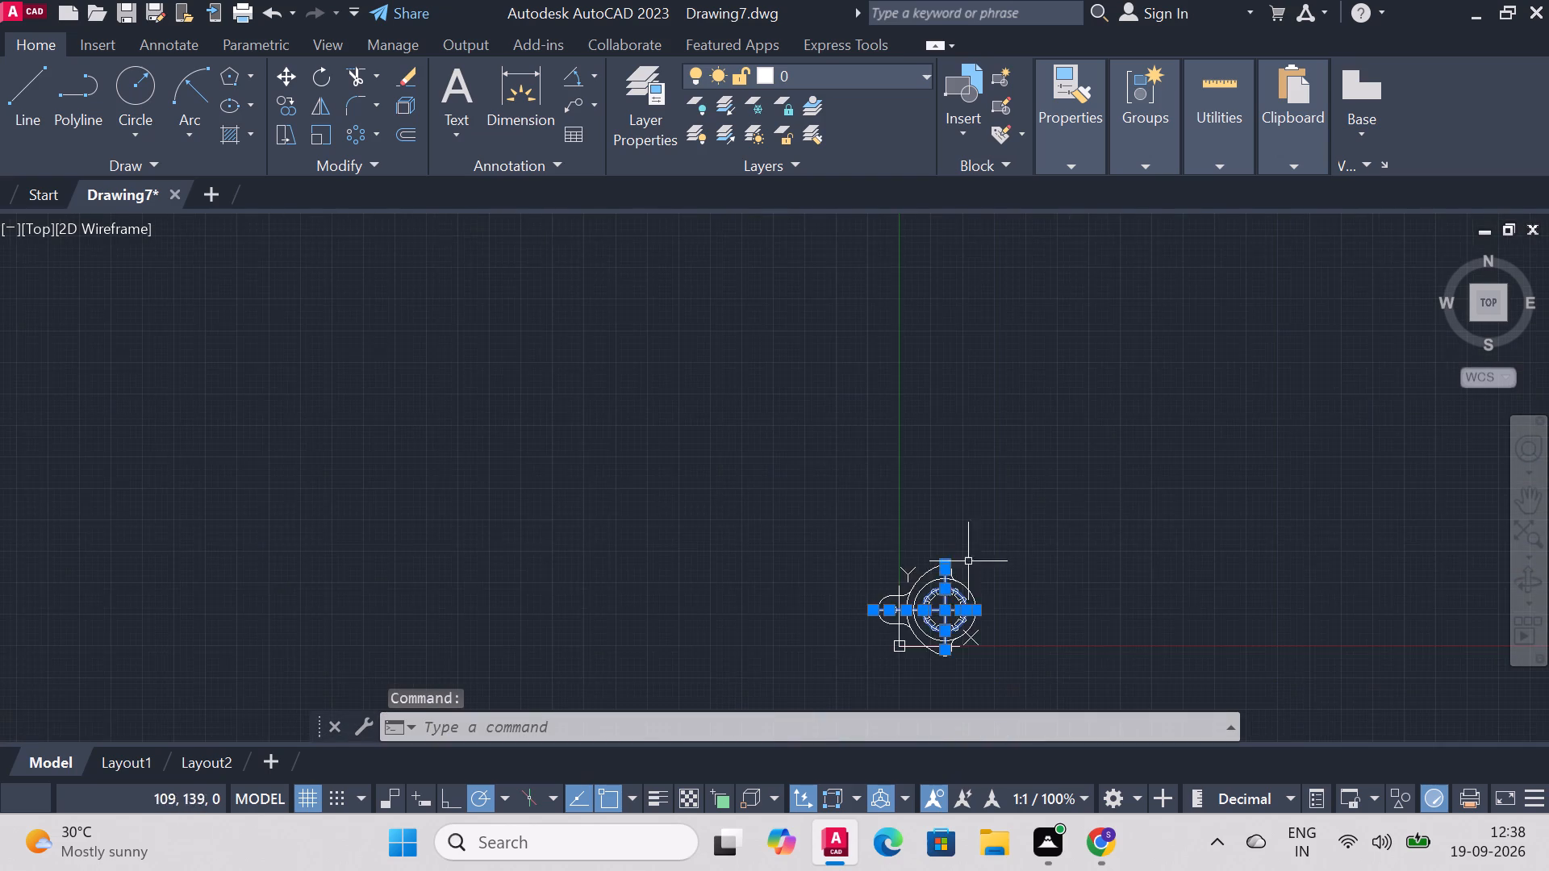
scroll(941, 648, up, 7)
scroll(978, 653, down, 4)
scroll(968, 696, up, 4)
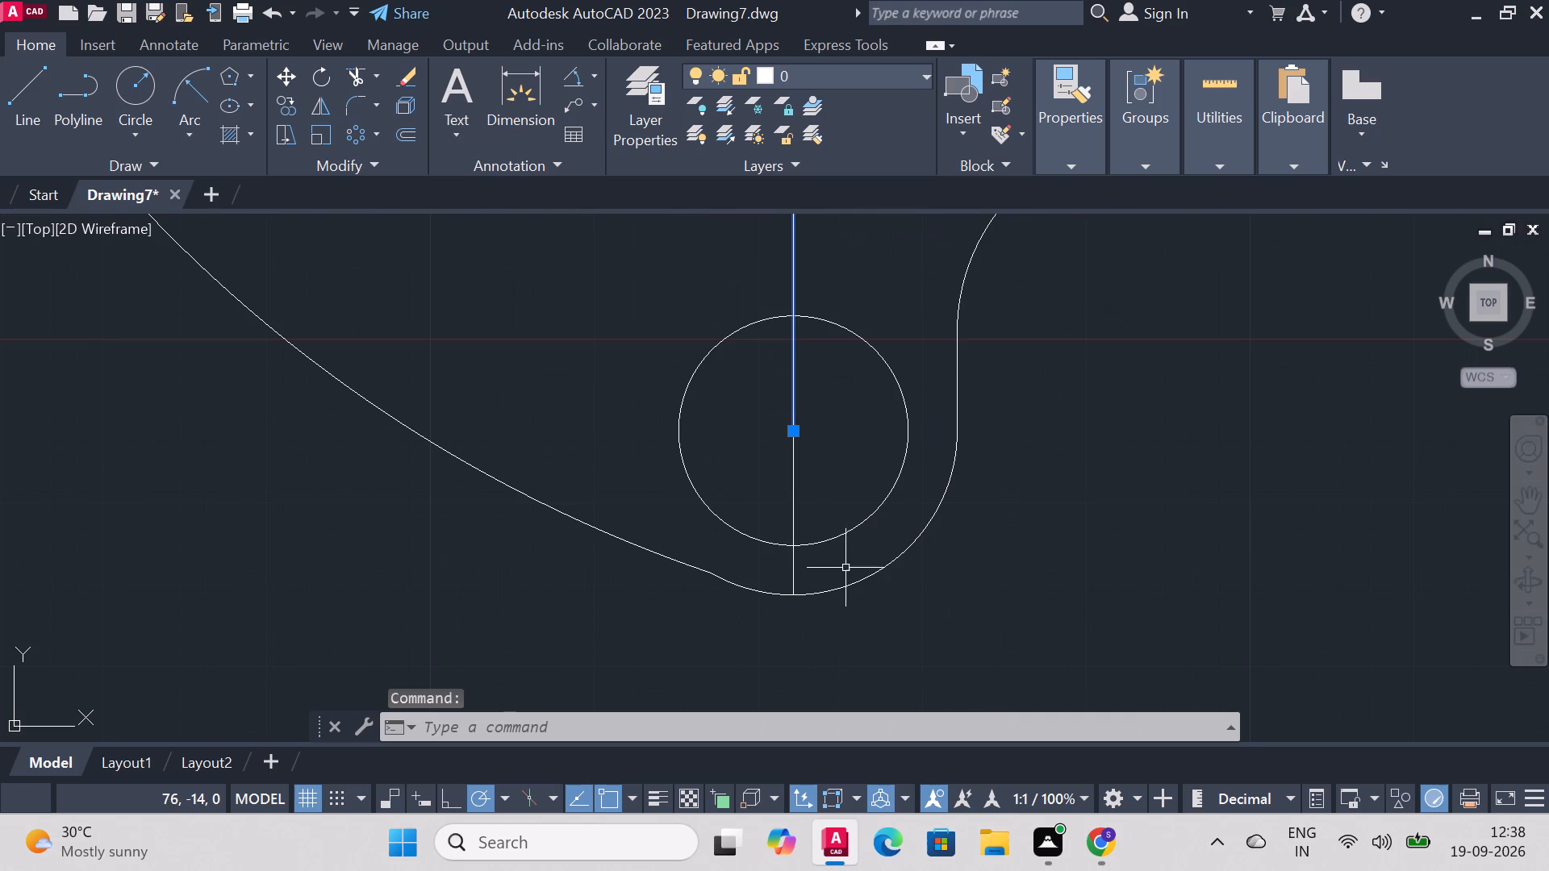
click(793, 572)
scroll(1084, 423, down, 5)
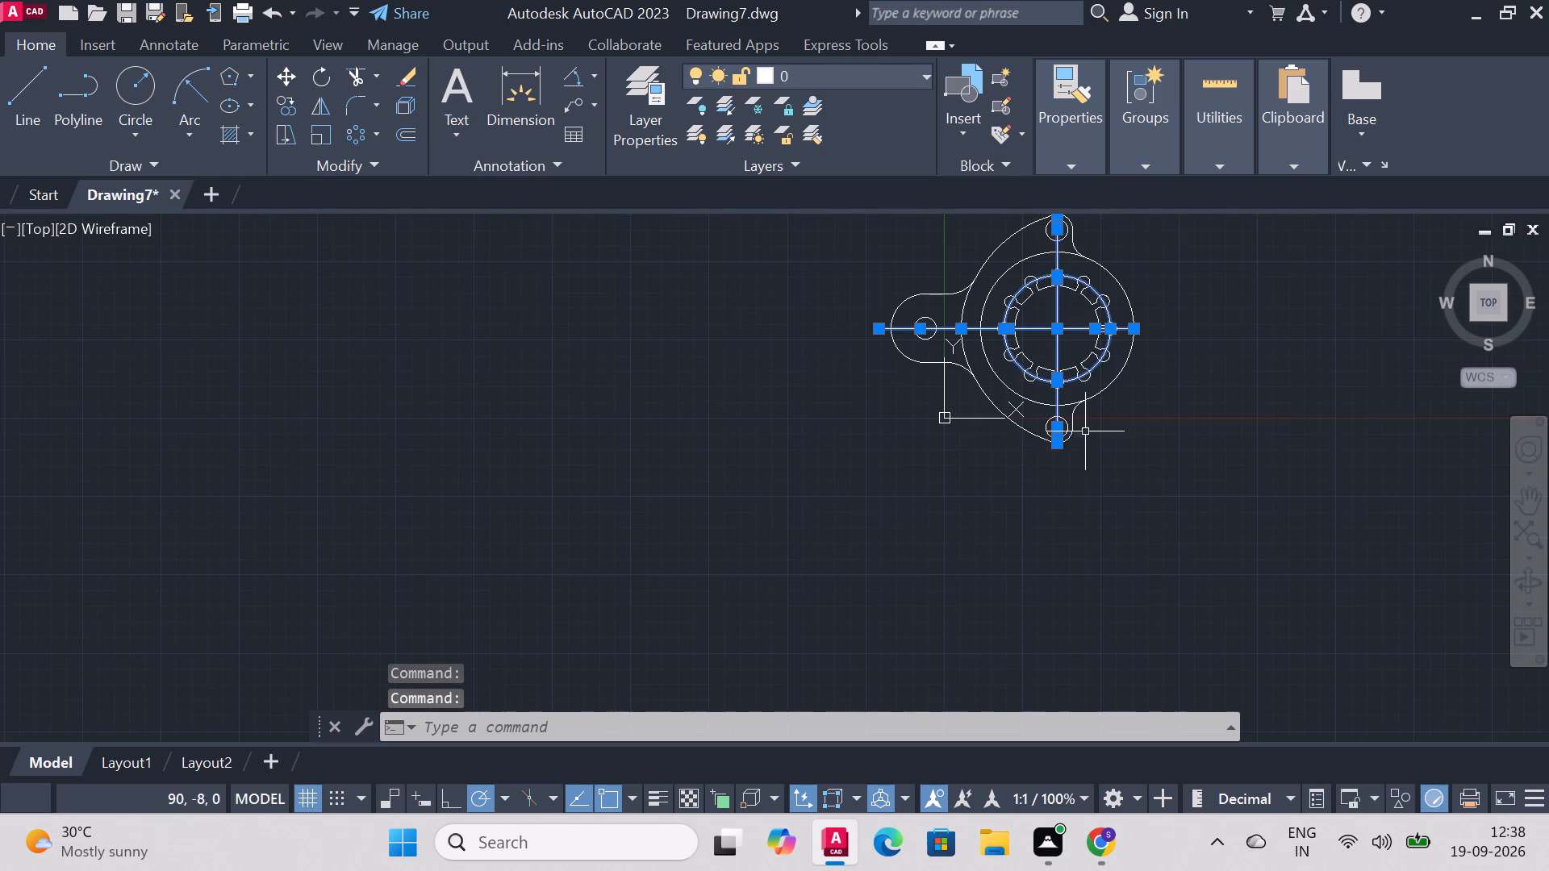
scroll(1099, 302, up, 2)
scroll(1103, 297, down, 3)
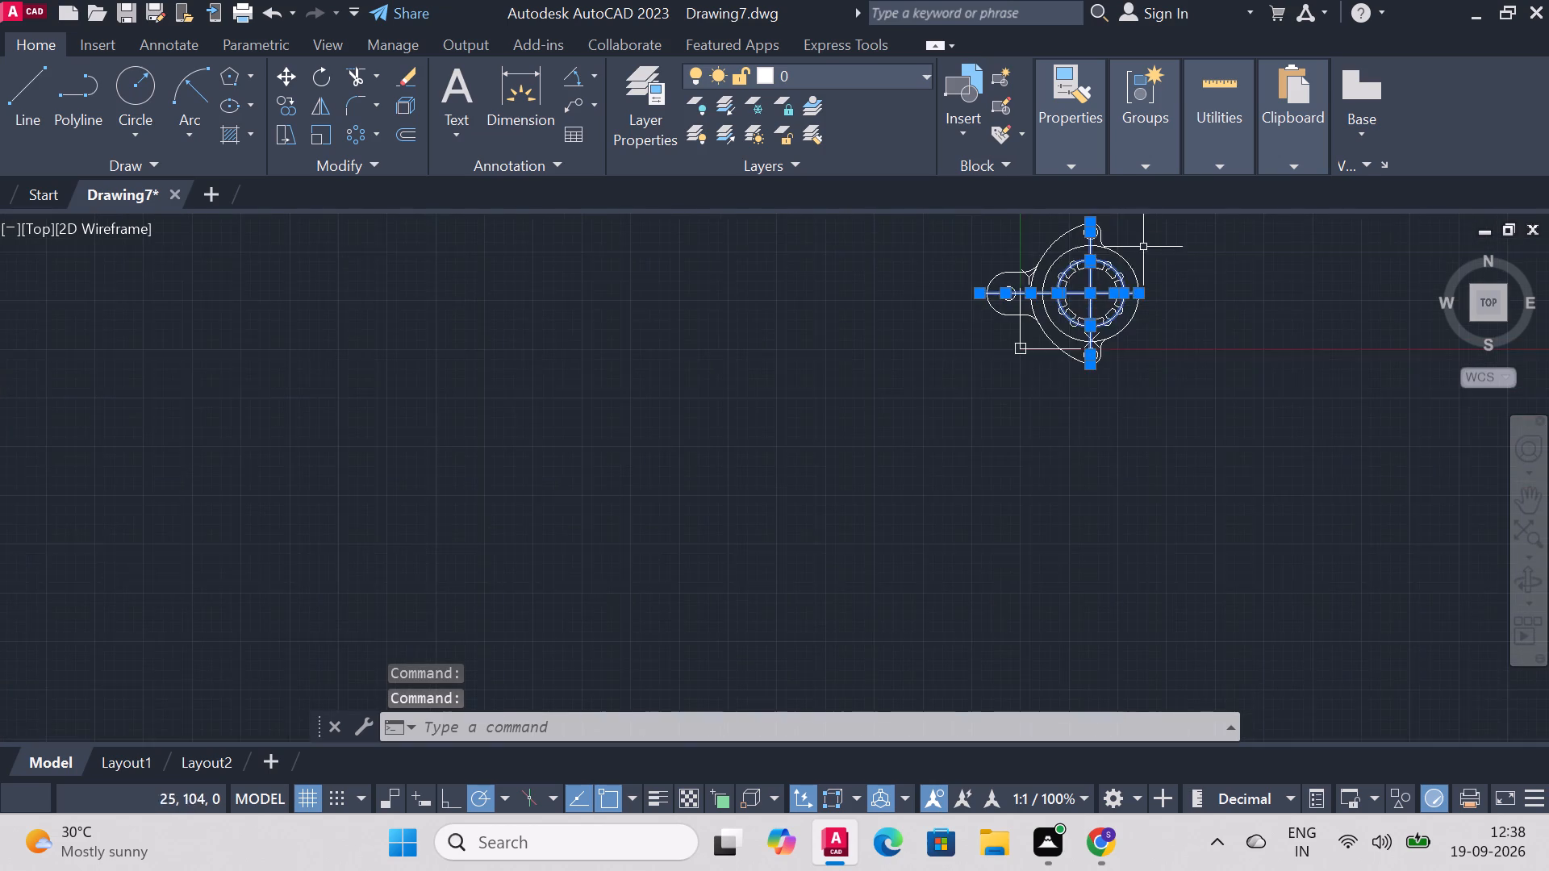
scroll(1149, 239, up, 2)
scroll(1117, 239, down, 2)
scroll(1142, 226, up, 3)
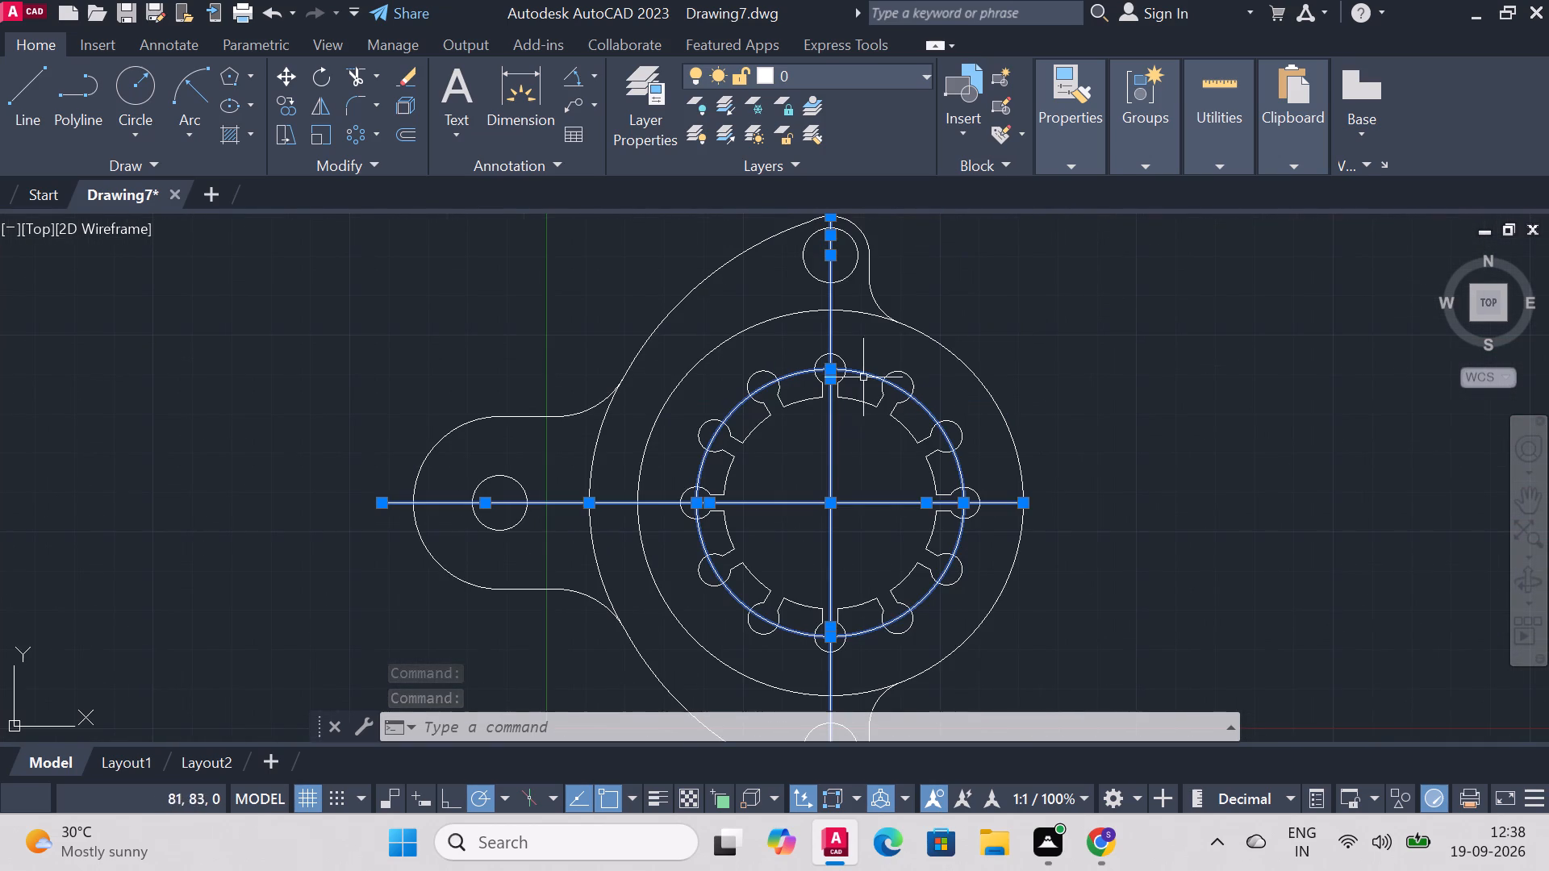
double_click(832, 323)
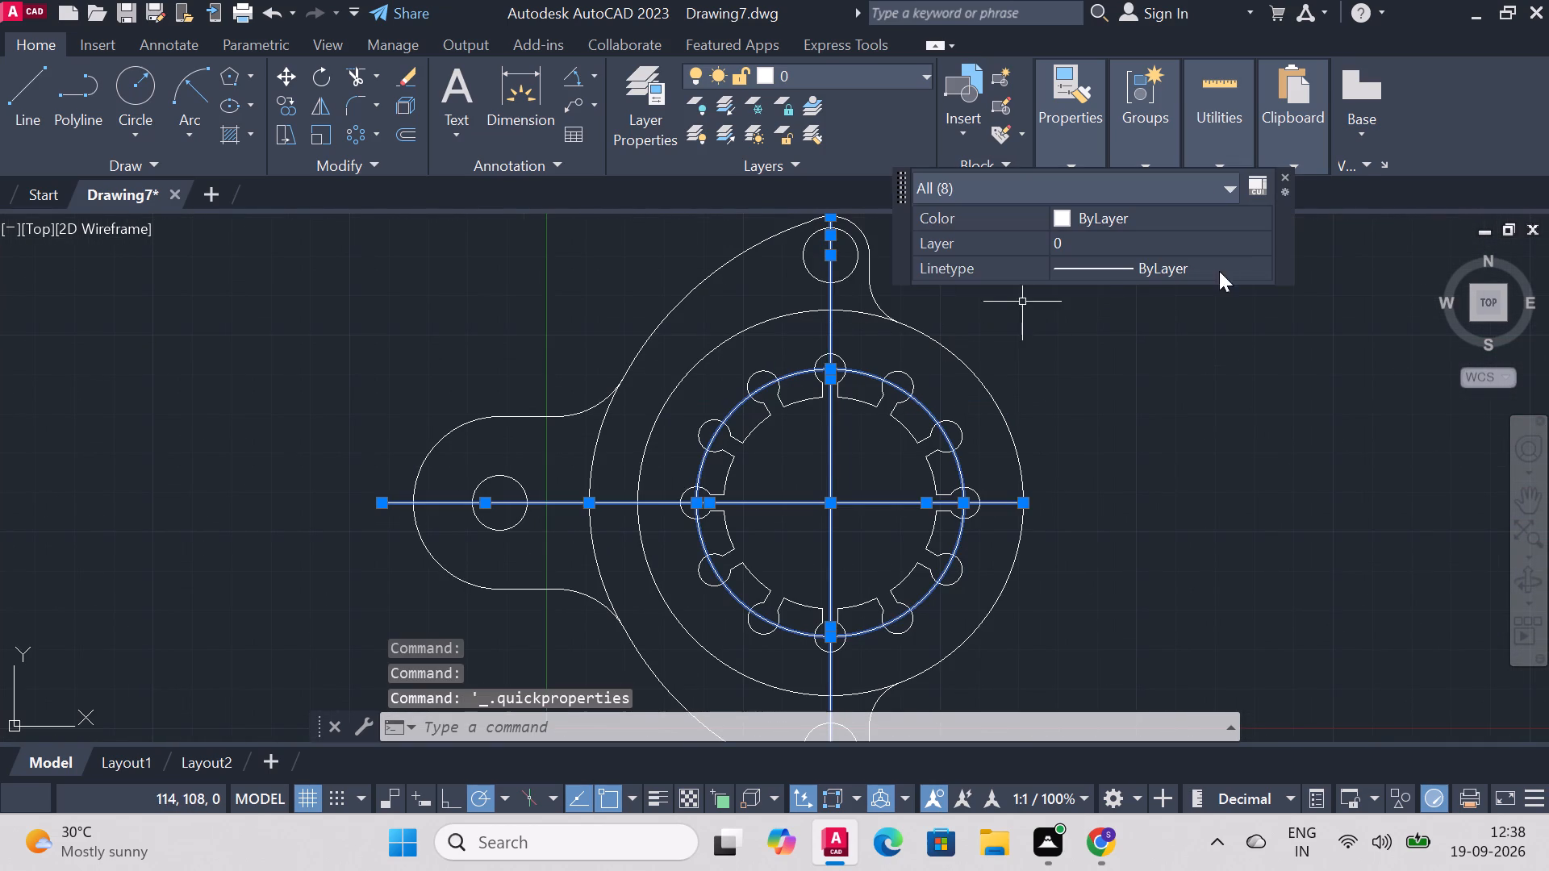
click(1218, 265)
click(1213, 270)
click(1149, 329)
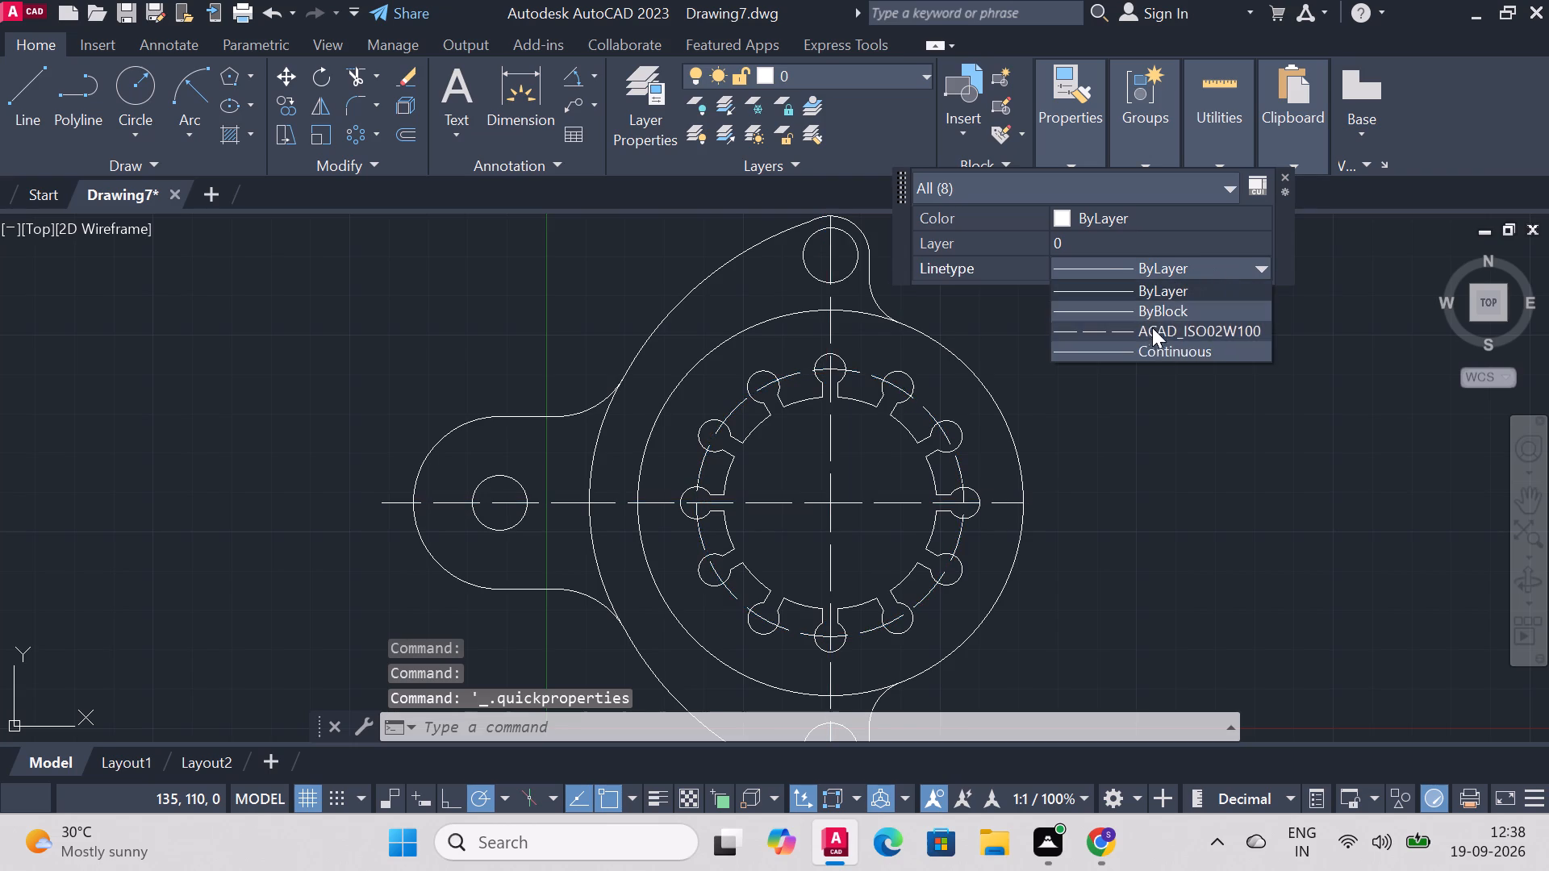
scroll(1075, 520, down, 2)
right_click(1184, 501)
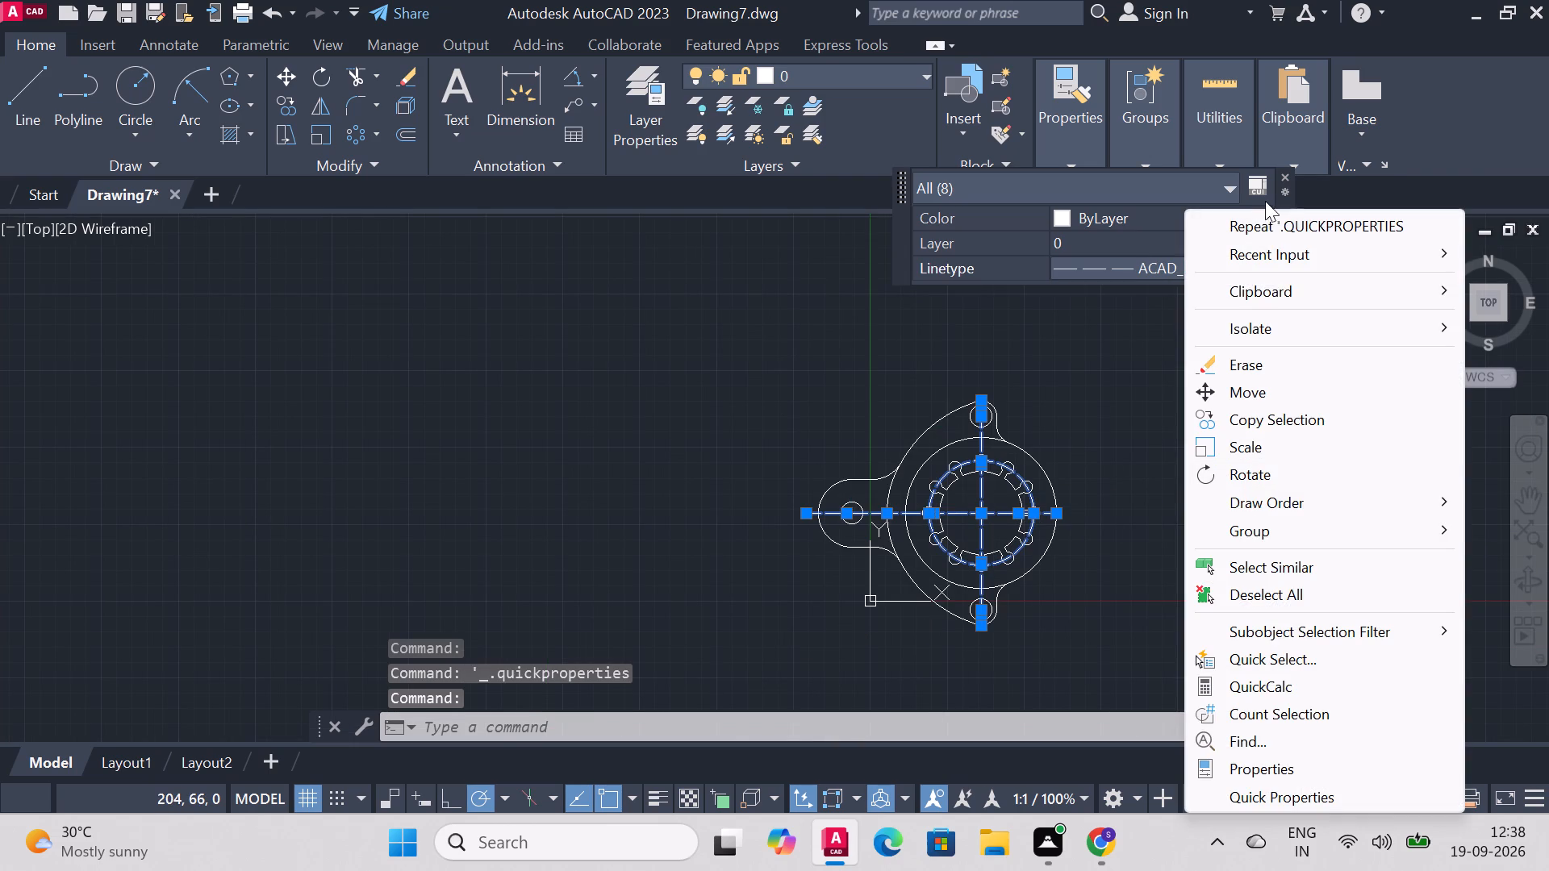
key(Escape)
key(Escape)
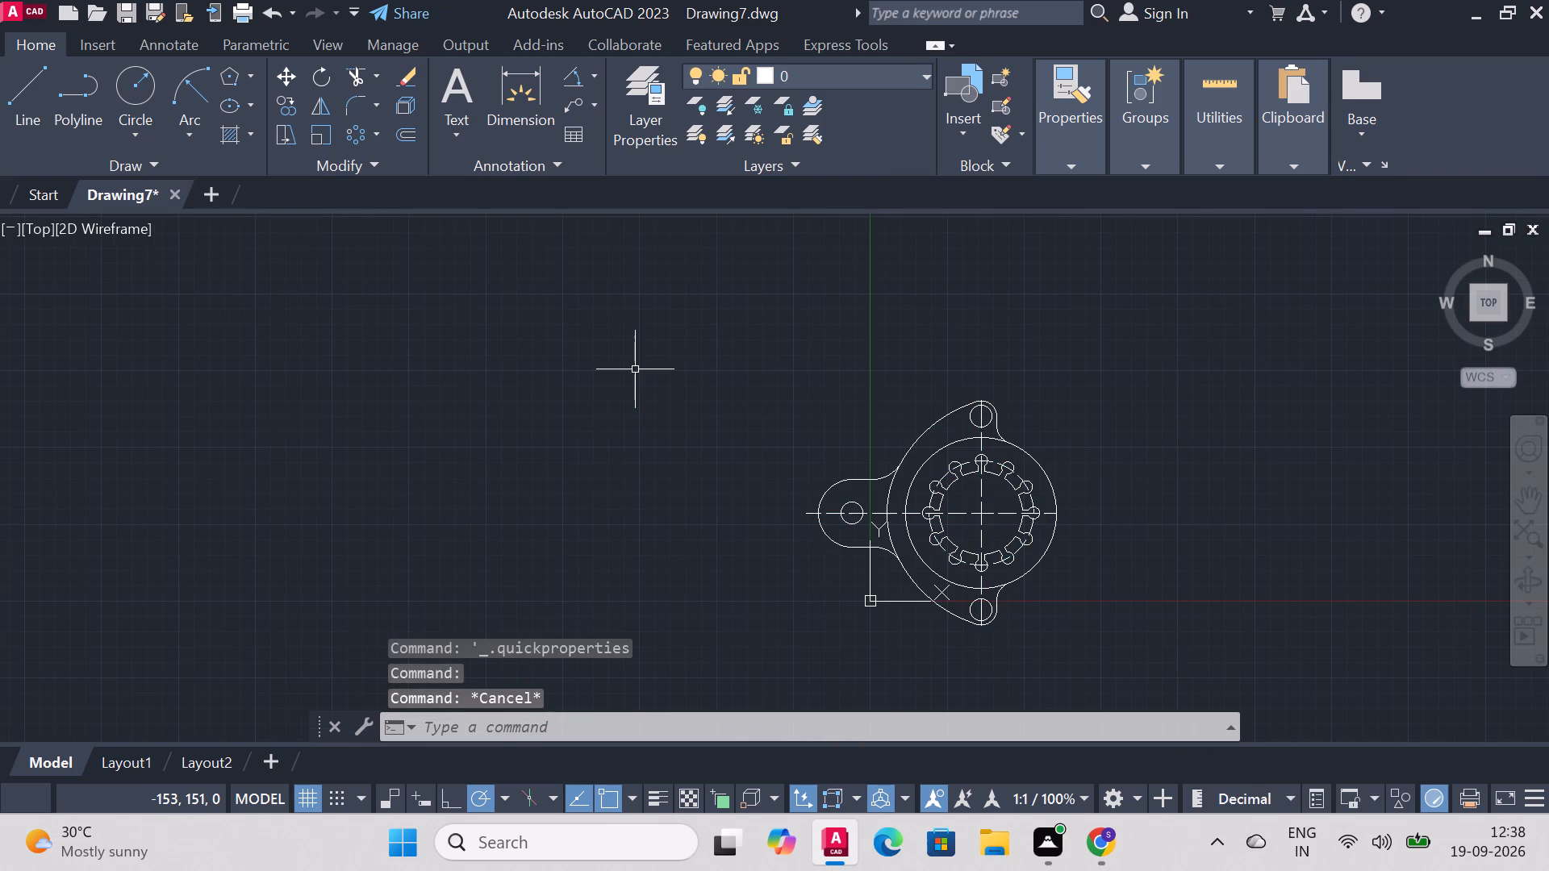
Dimension the top lug: the radius of its side fillet, the diameter of its hole and the radius of its outer arc.
scroll(1015, 572, down, 2)
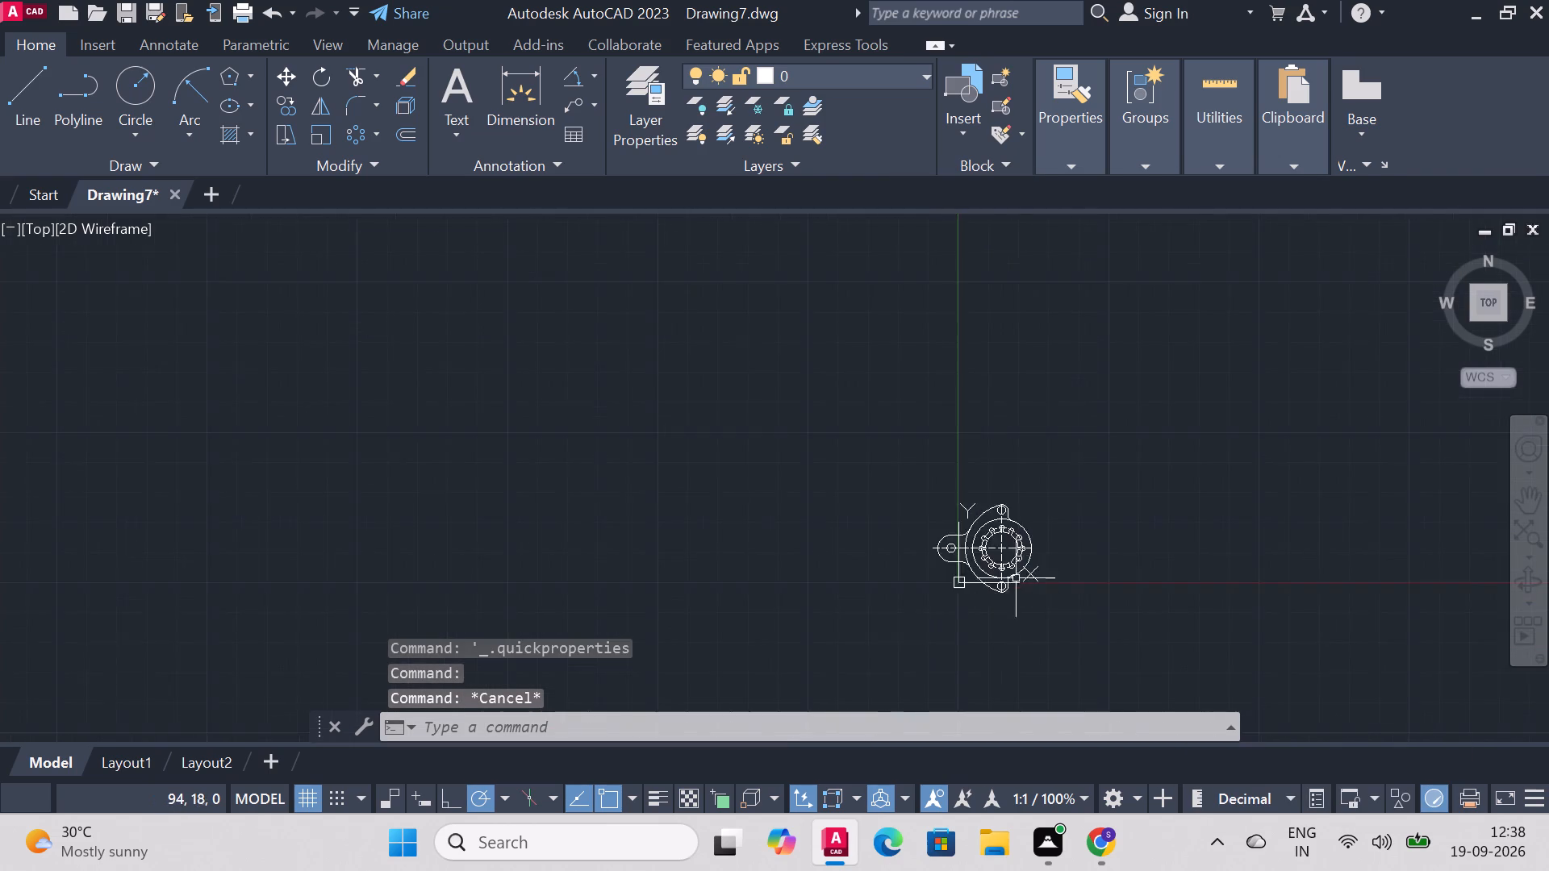
scroll(1016, 606, up, 3)
scroll(1028, 419, down, 1)
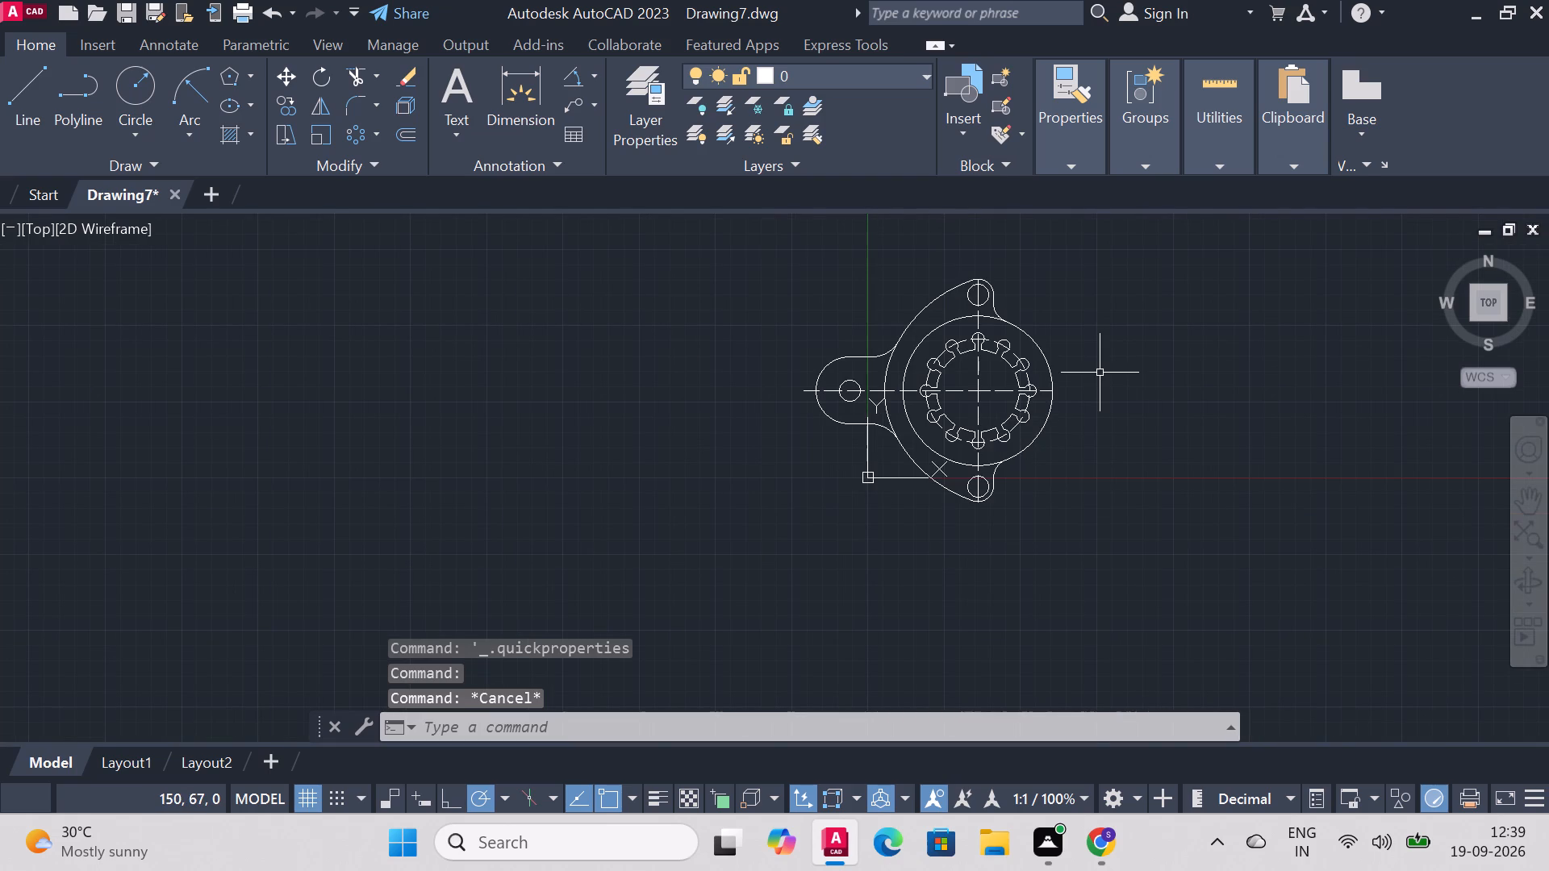
click(531, 76)
scroll(975, 309, up, 1)
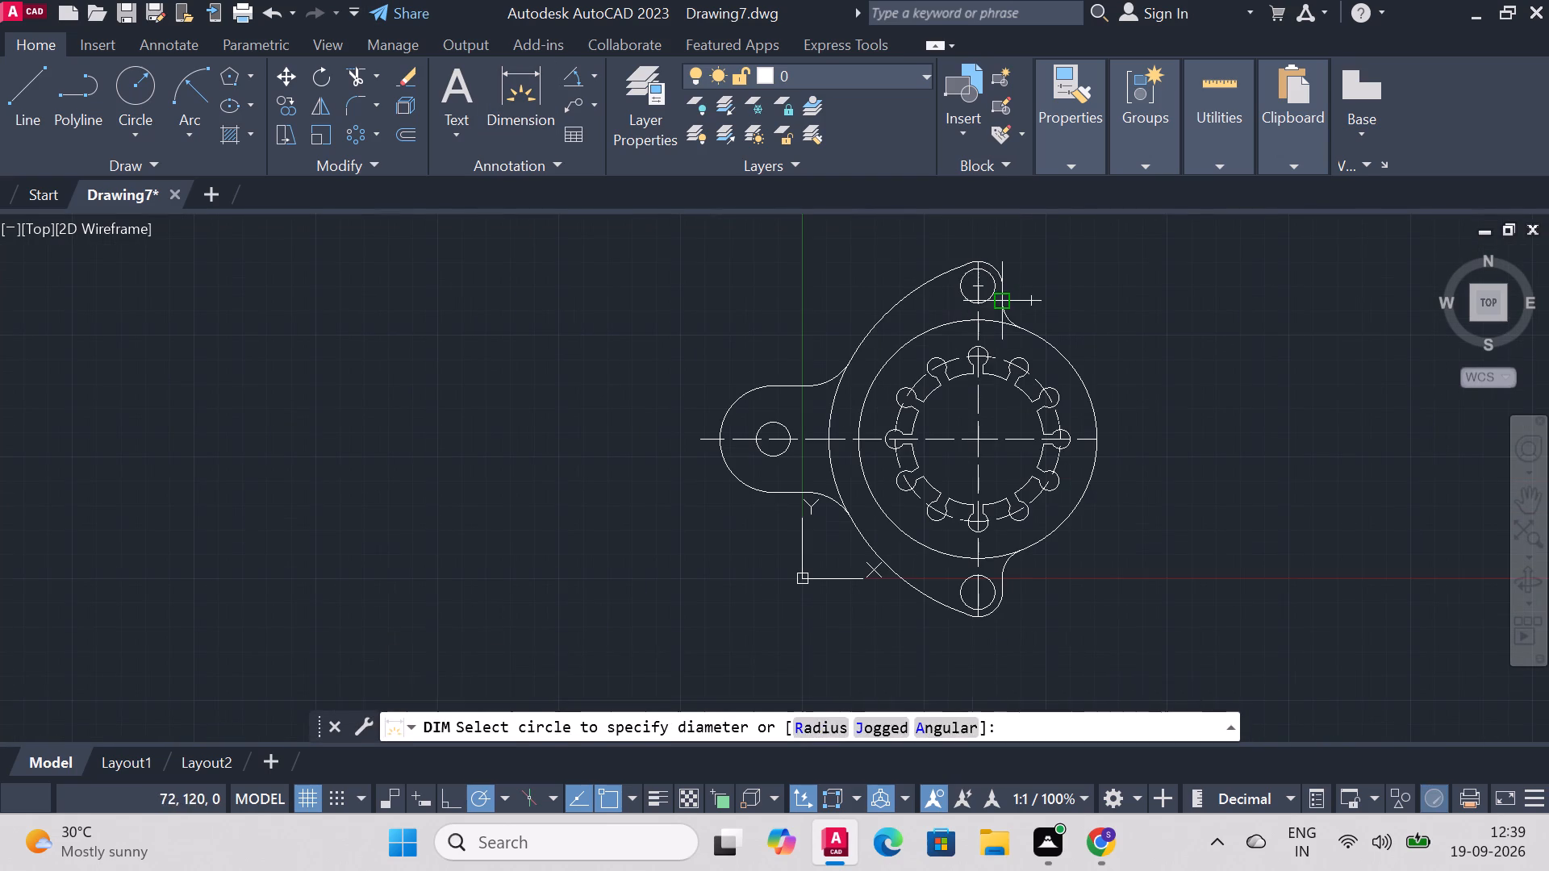
scroll(1042, 281, up, 2)
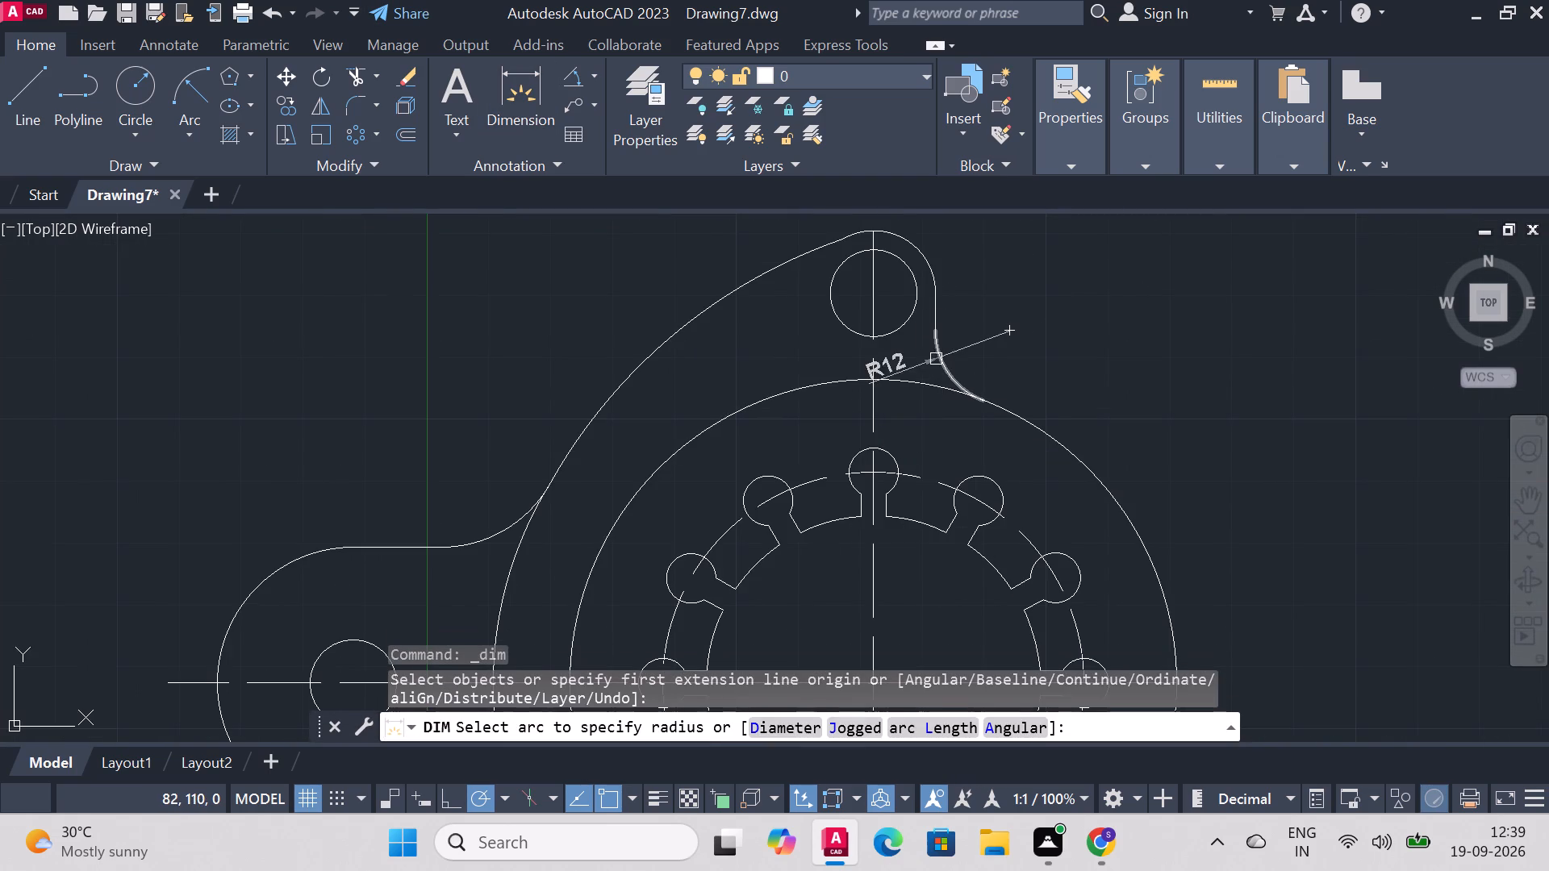
click(941, 357)
click(963, 350)
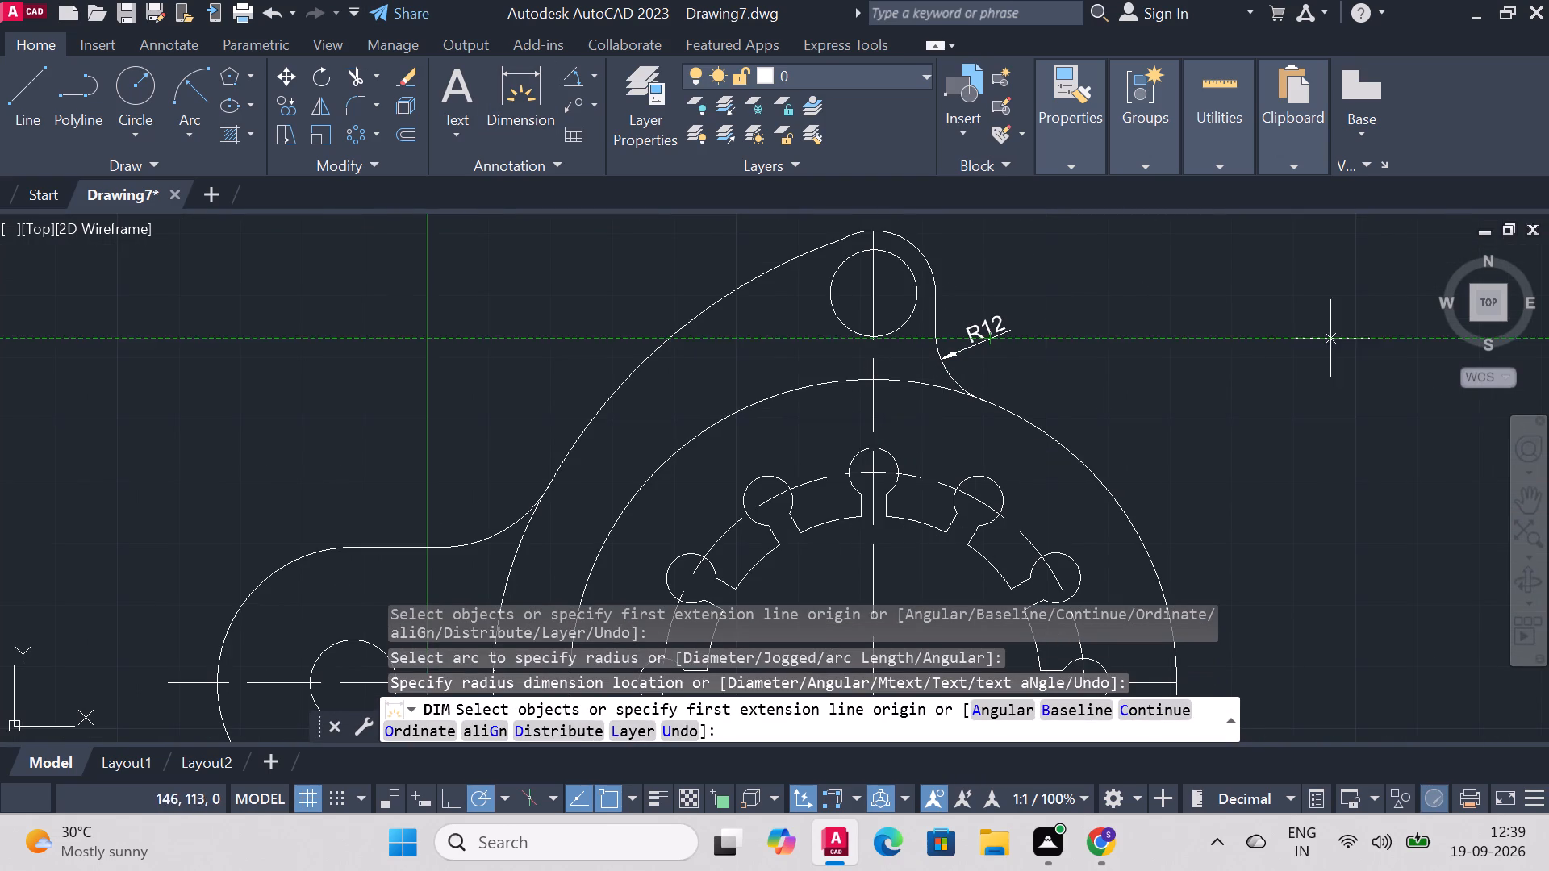
click(916, 277)
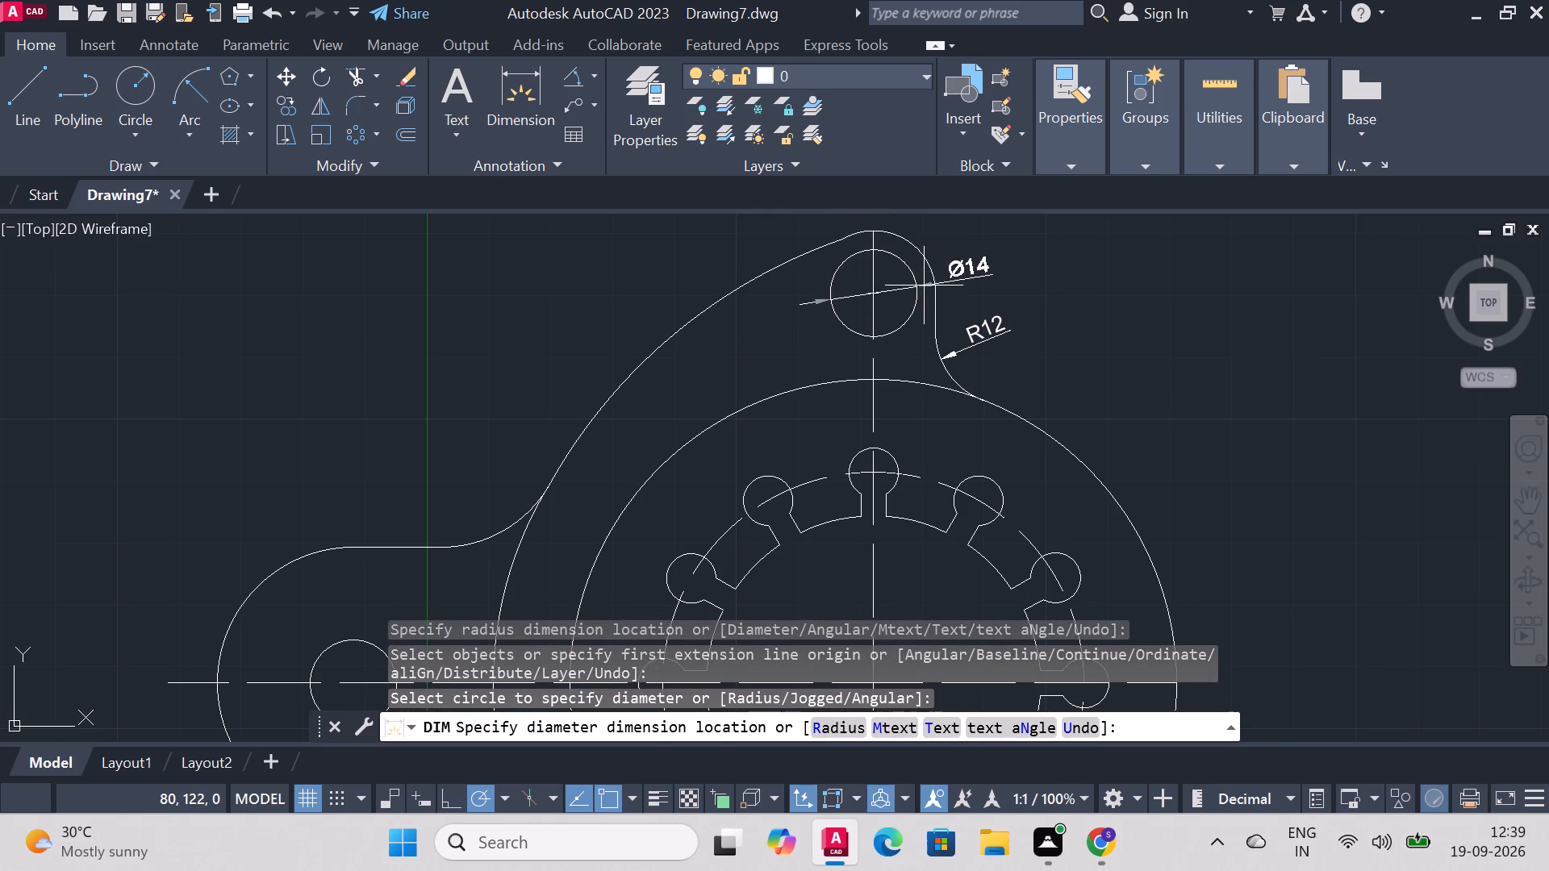
click(927, 298)
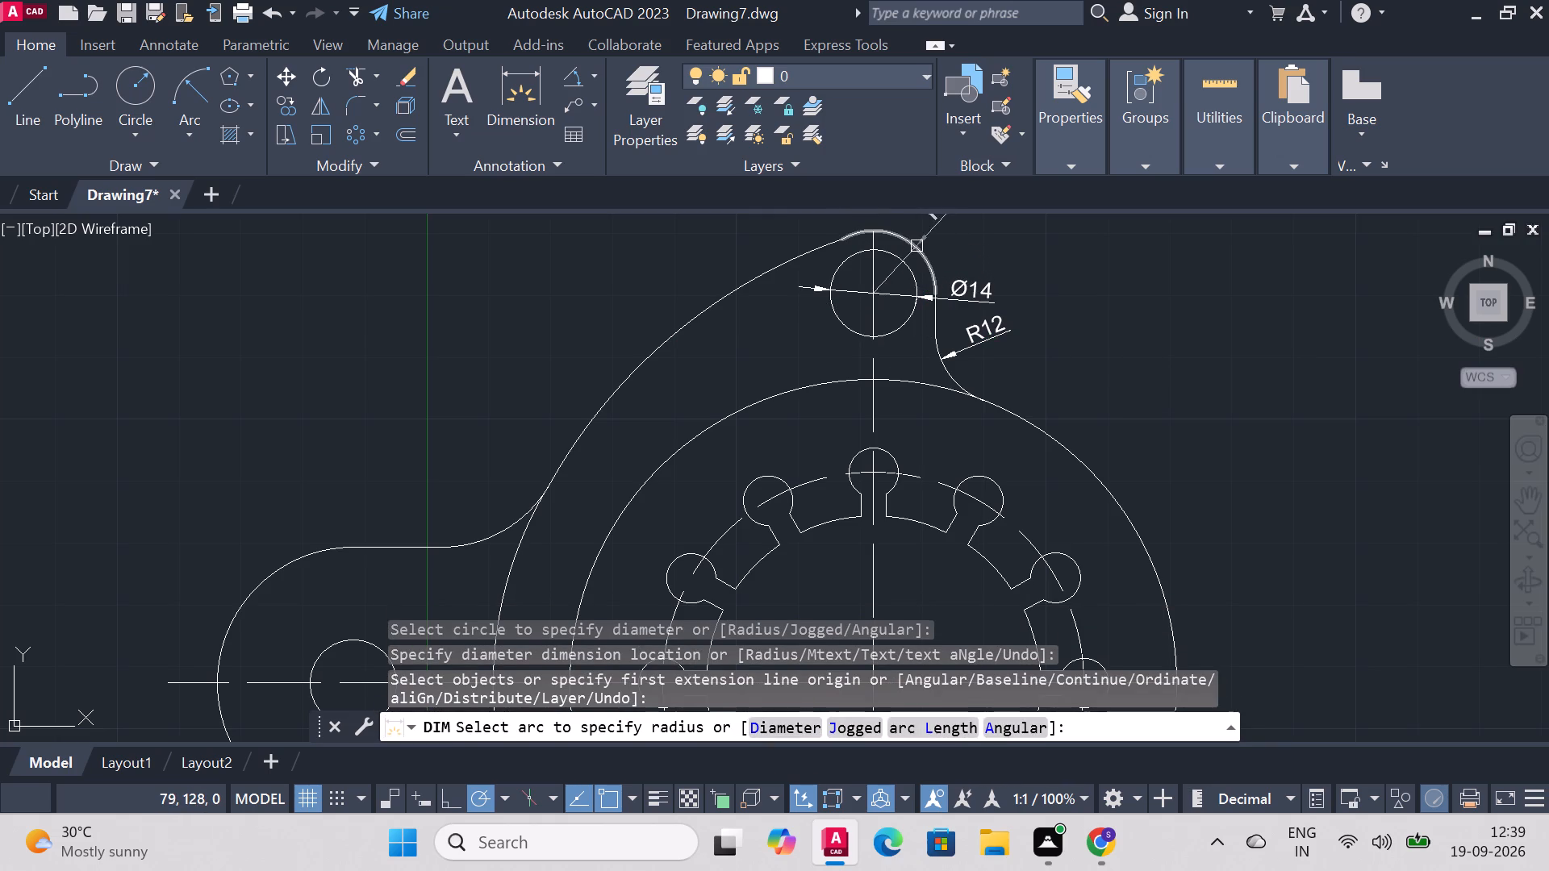
click(916, 246)
click(947, 245)
Dimension the vertical distance between the top and bottom lug hole centres, placing it beyond the large circle, opposite the side lug.
scroll(1169, 367, down, 2)
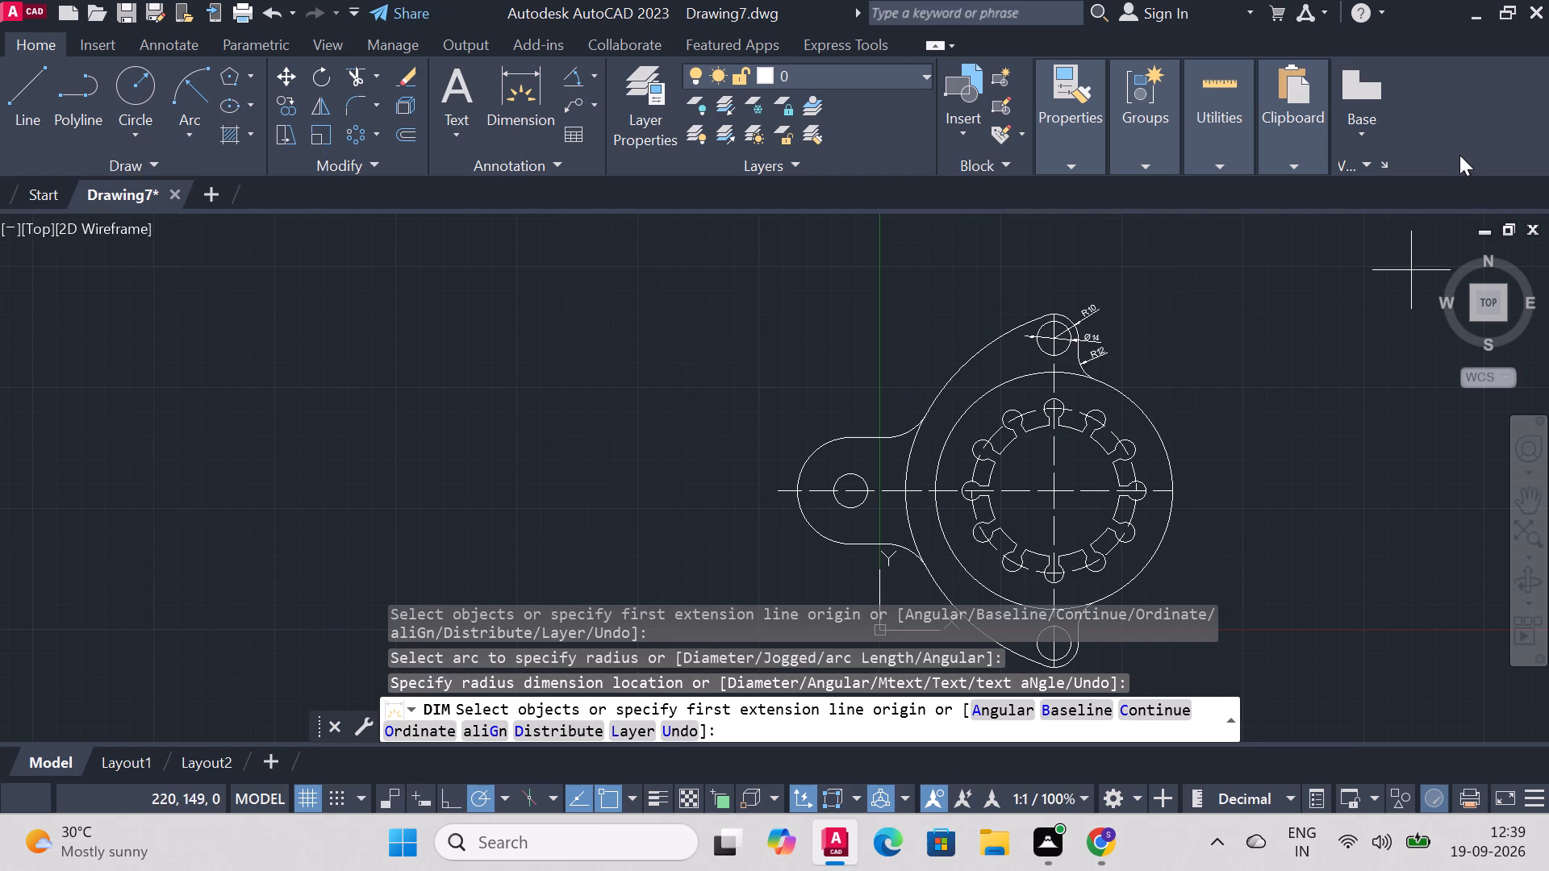
scroll(1117, 498, down, 3)
scroll(1238, 581, up, 1)
scroll(1212, 418, up, 1)
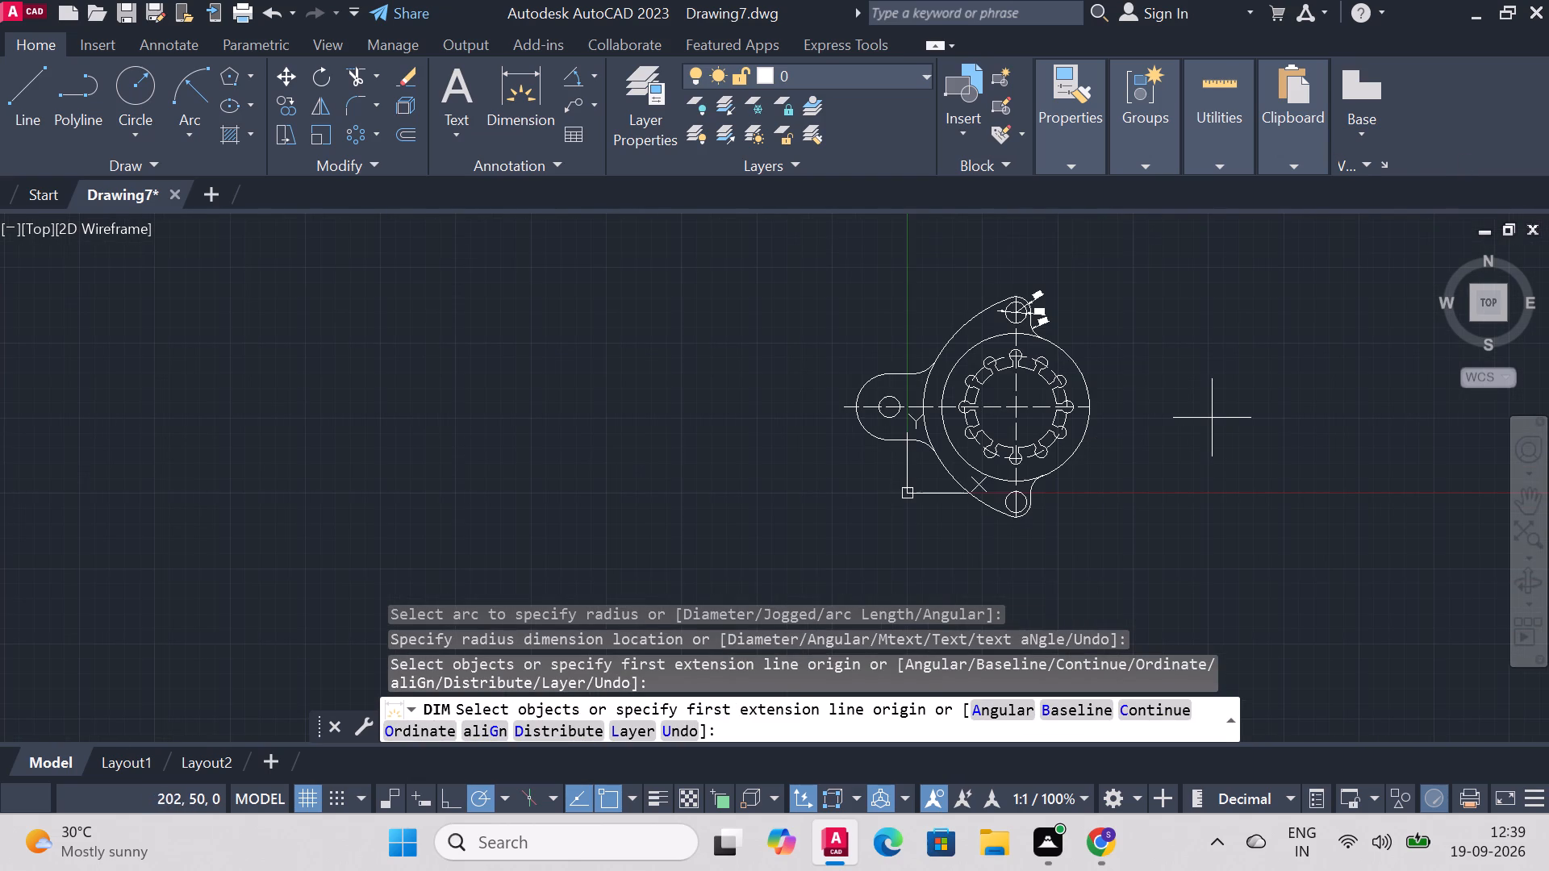
click(1011, 309)
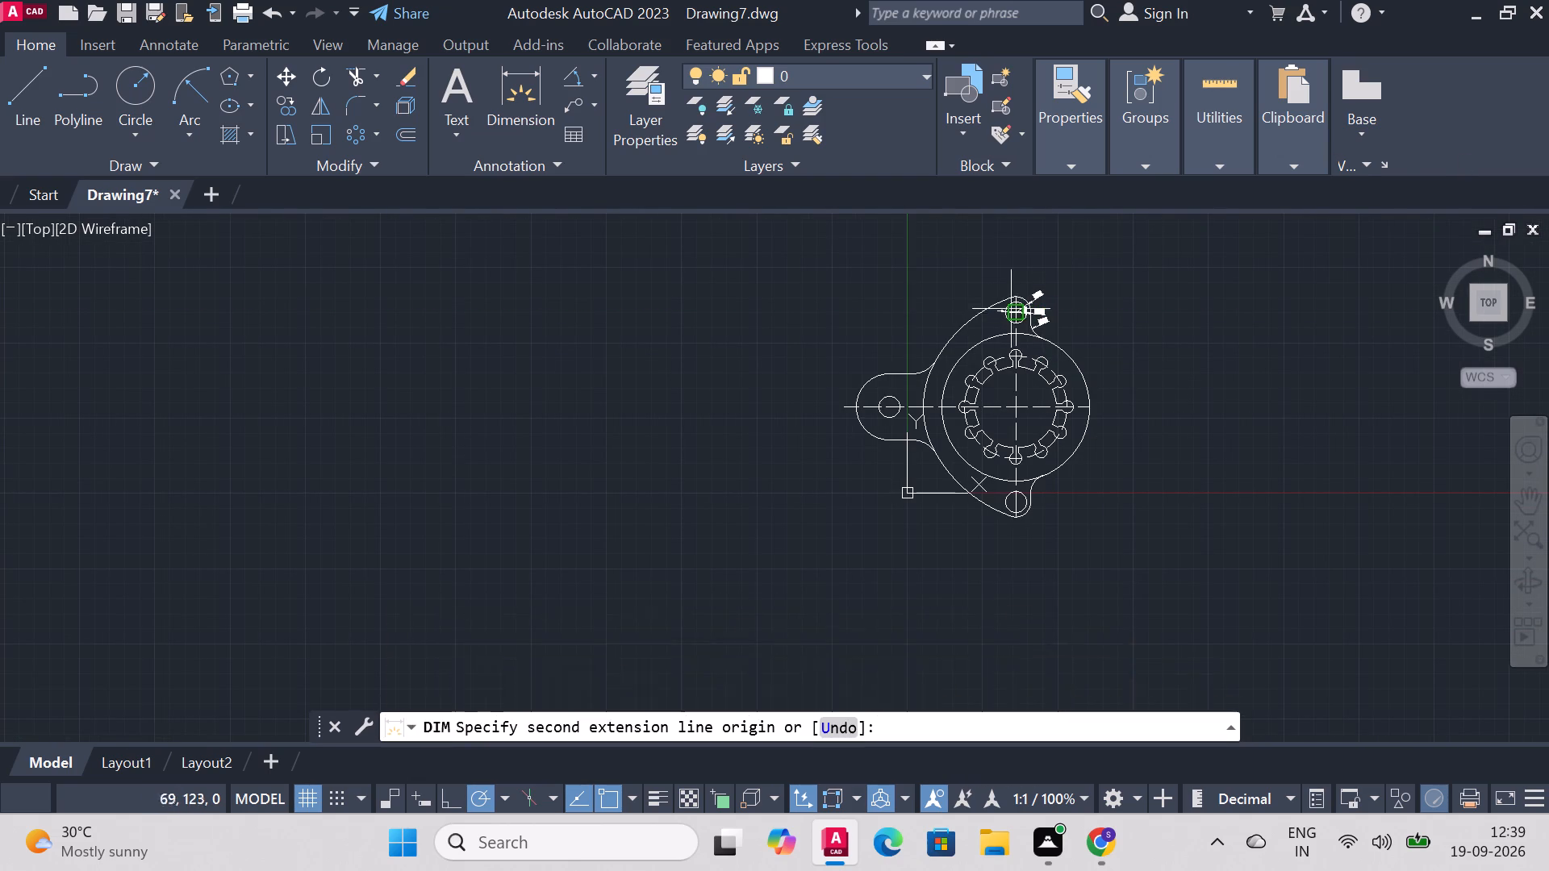
click(1015, 508)
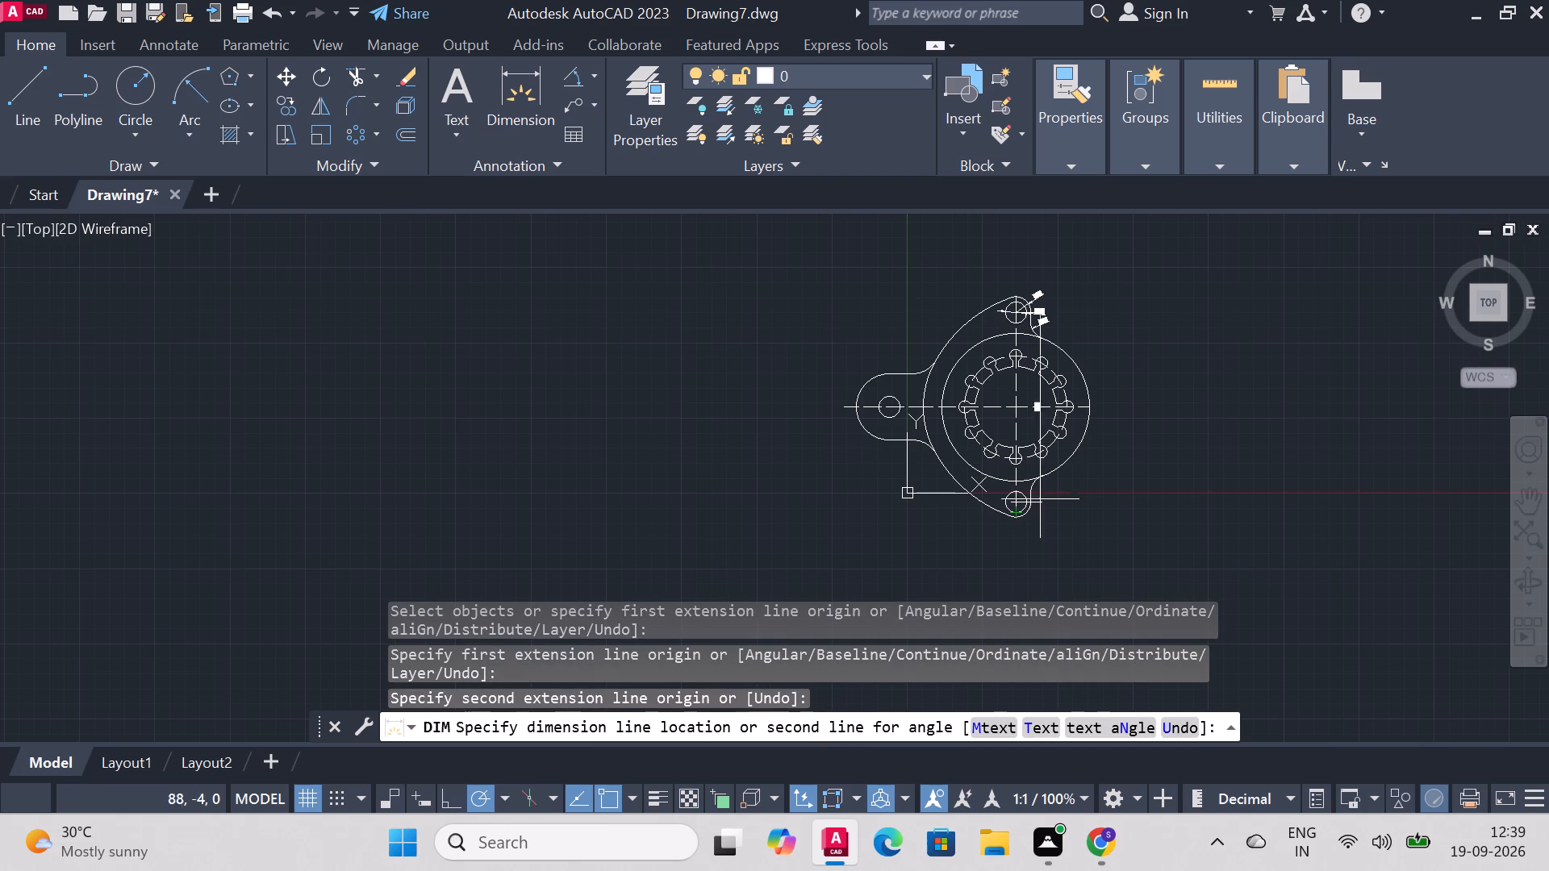
click(1135, 484)
Dimension the large circle's vertical height from its top to its bottom point, placed inside the hole-to-hole dimension.
scroll(1176, 402, up, 2)
scroll(1176, 402, down, 1)
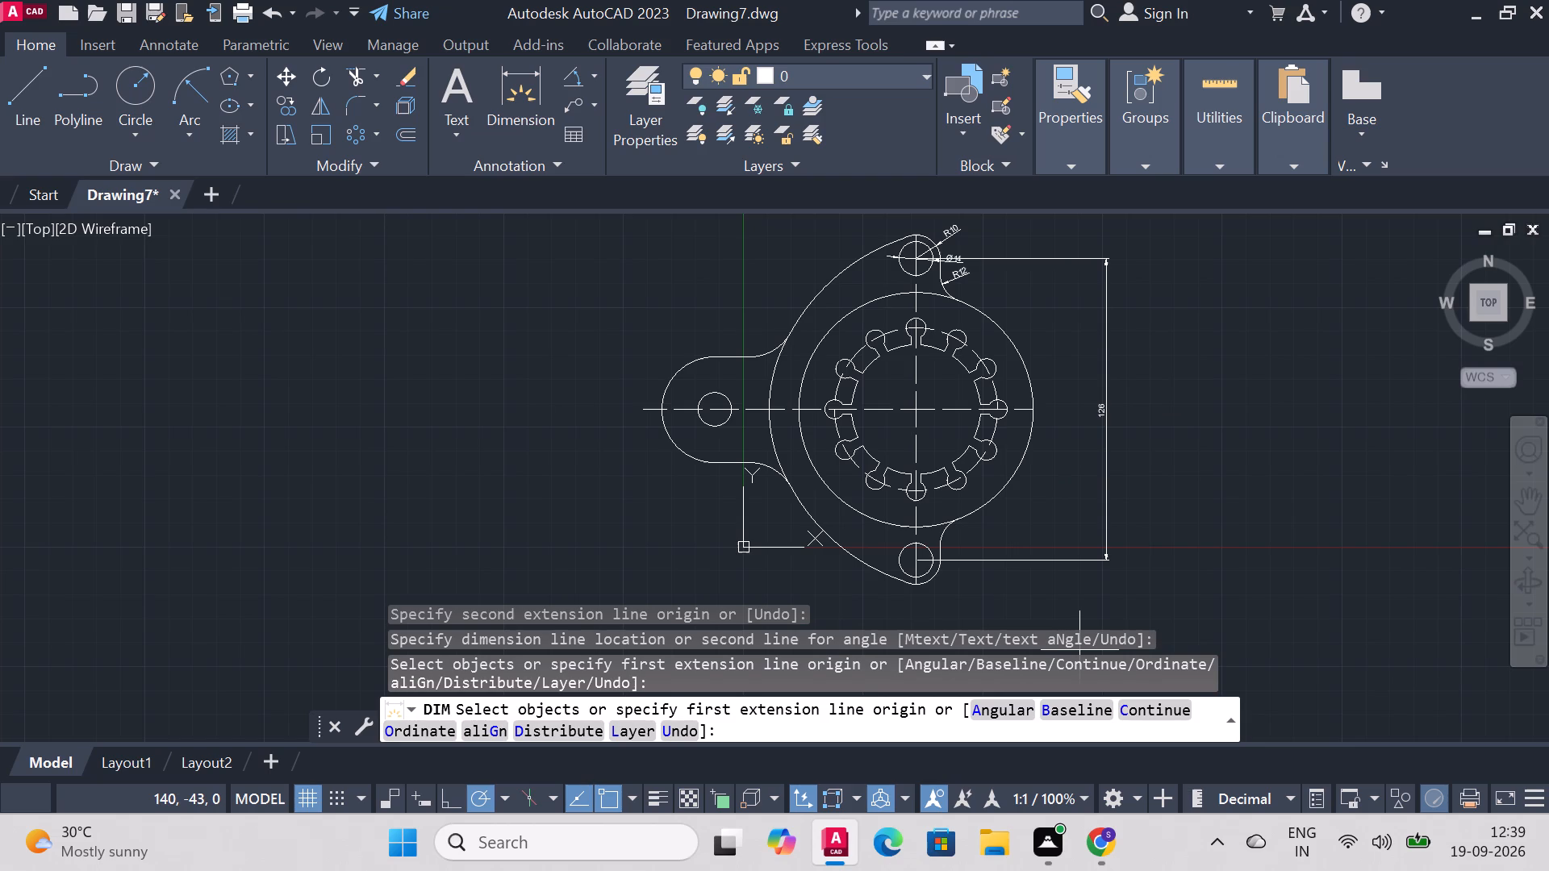
click(918, 291)
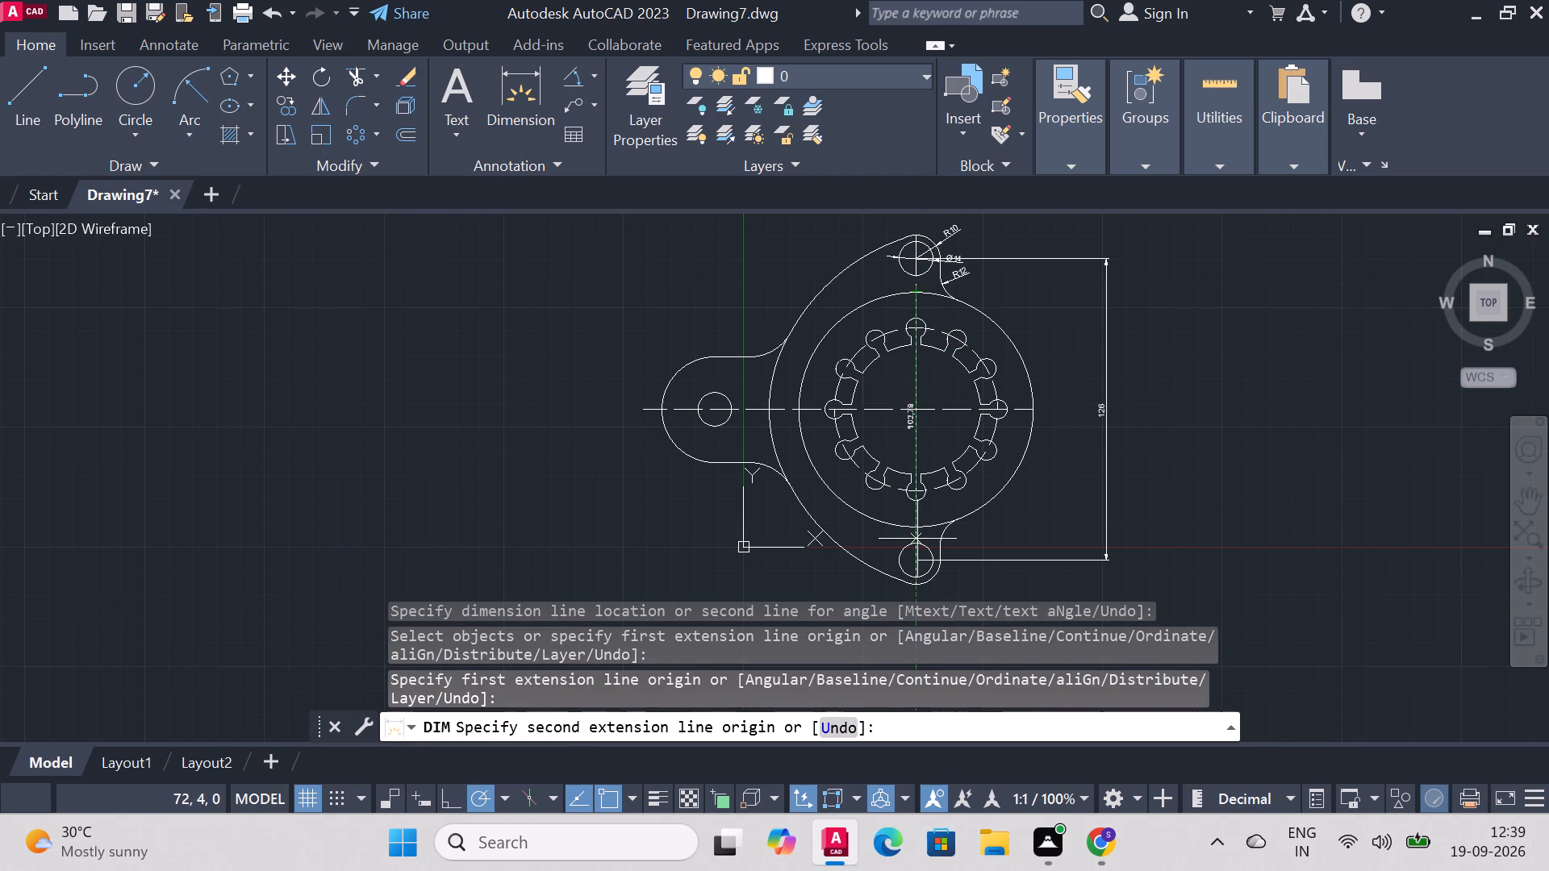
click(916, 526)
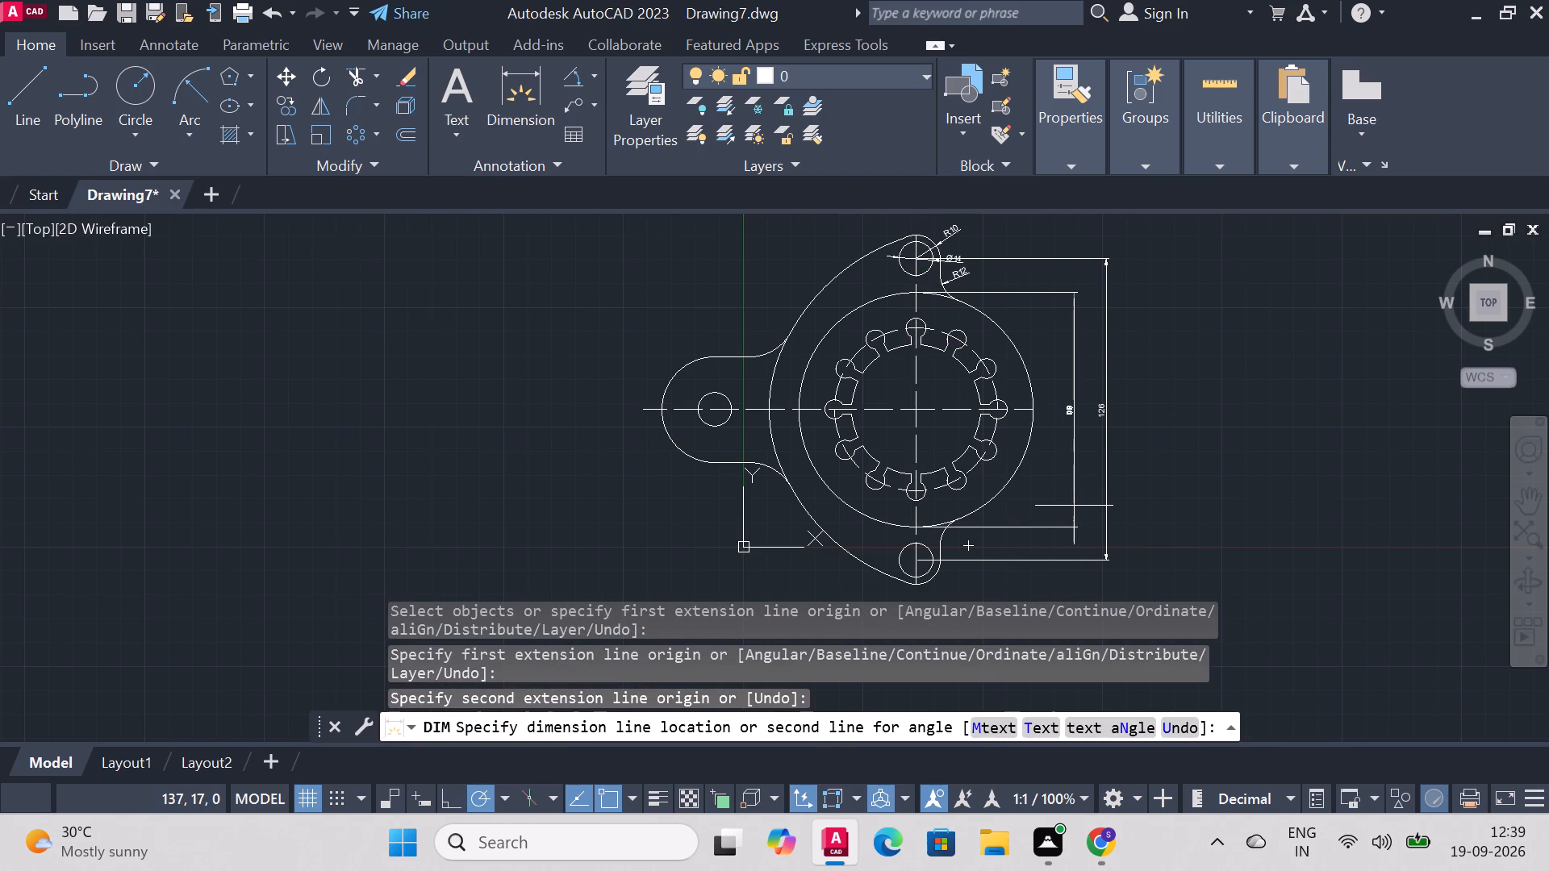
click(1075, 505)
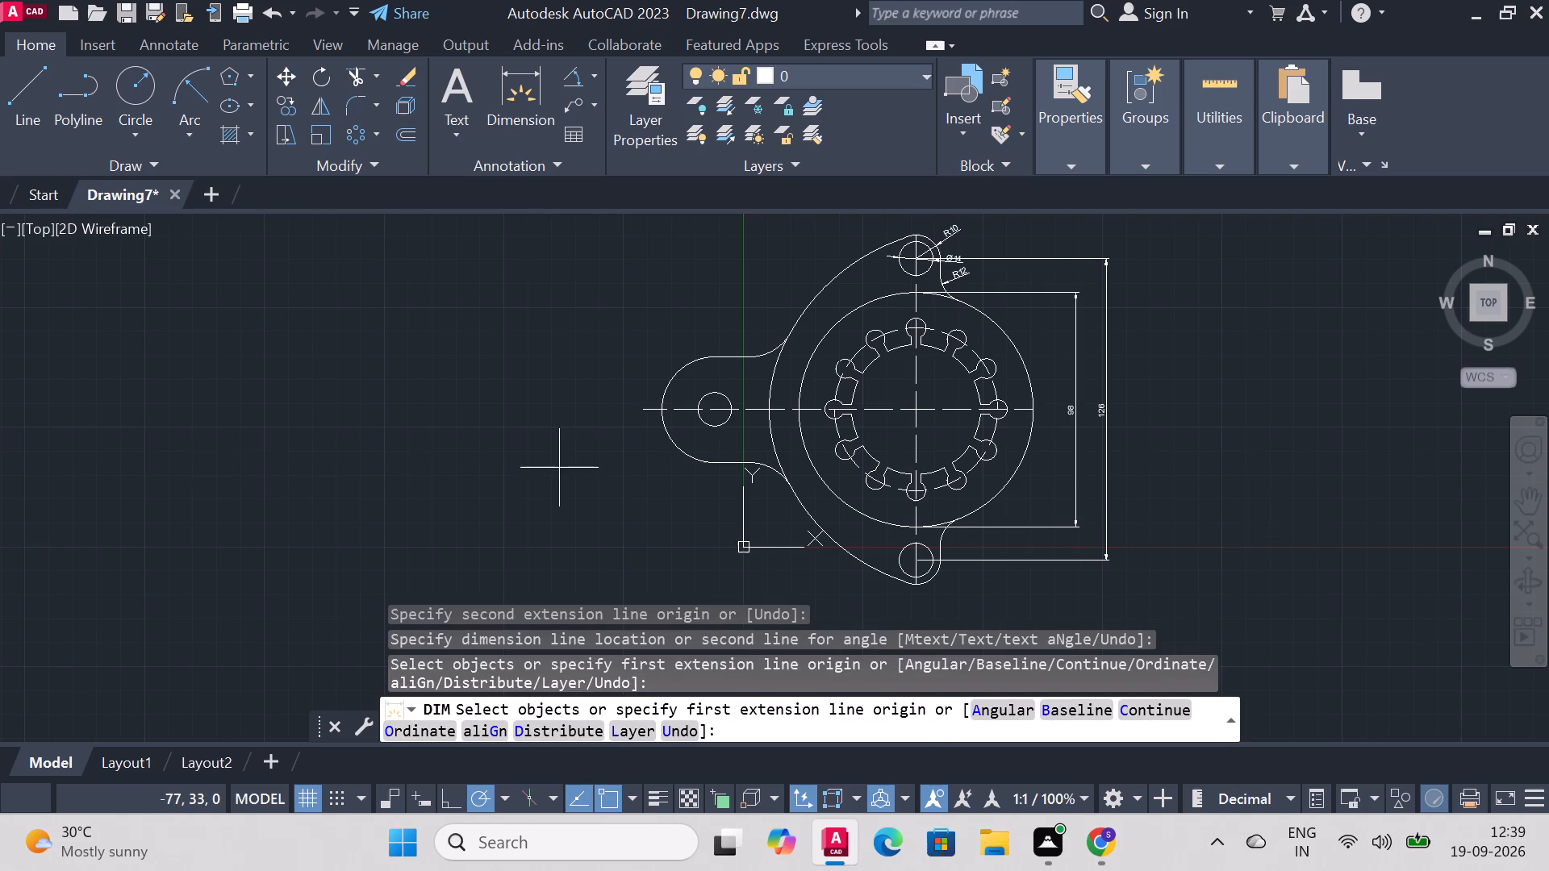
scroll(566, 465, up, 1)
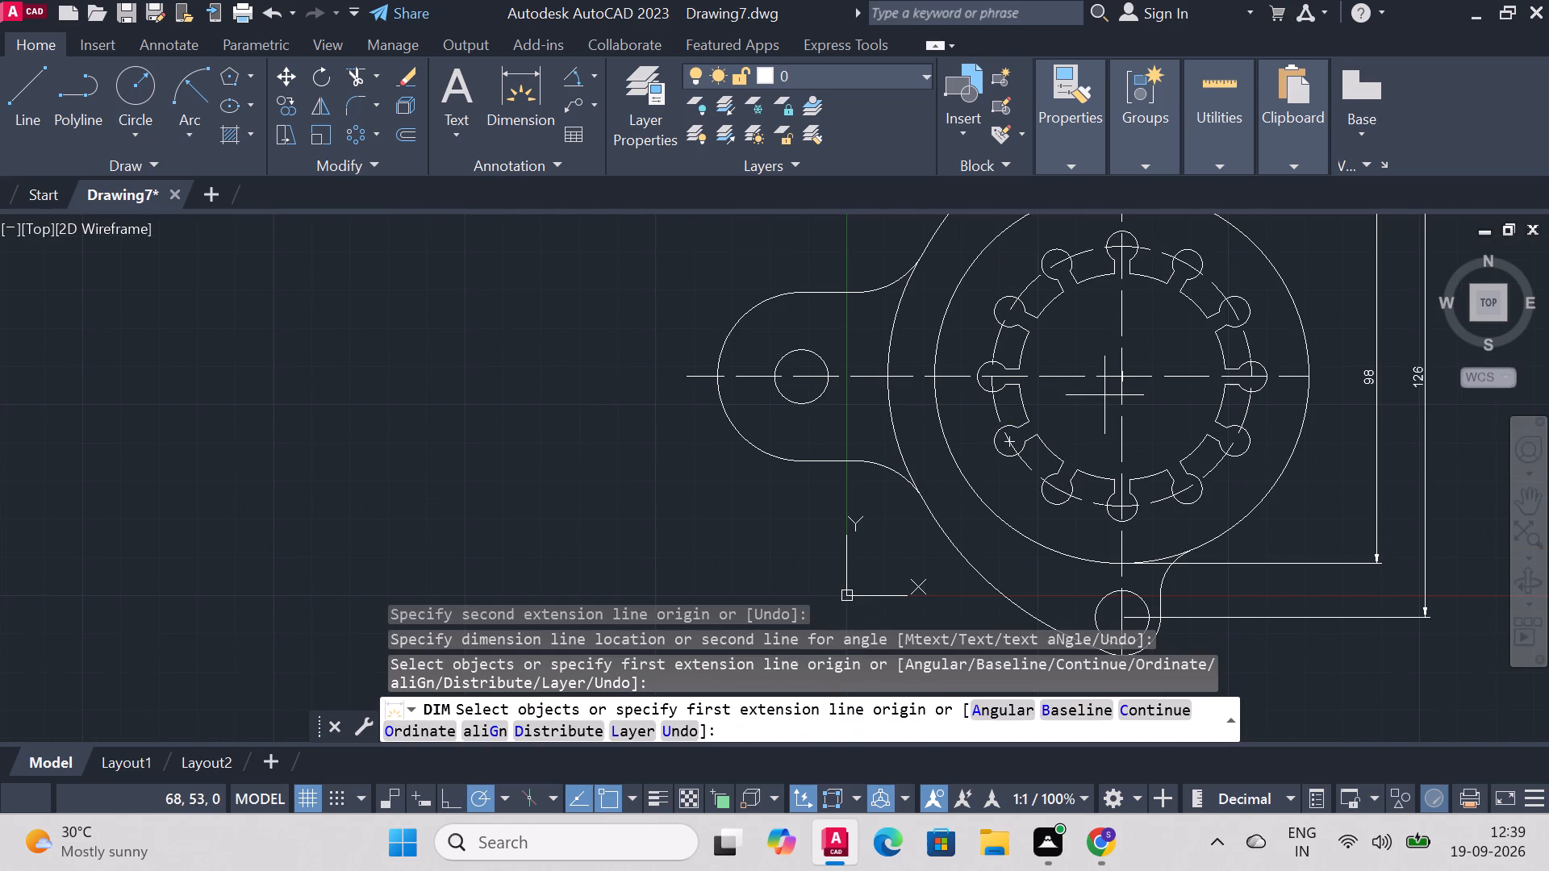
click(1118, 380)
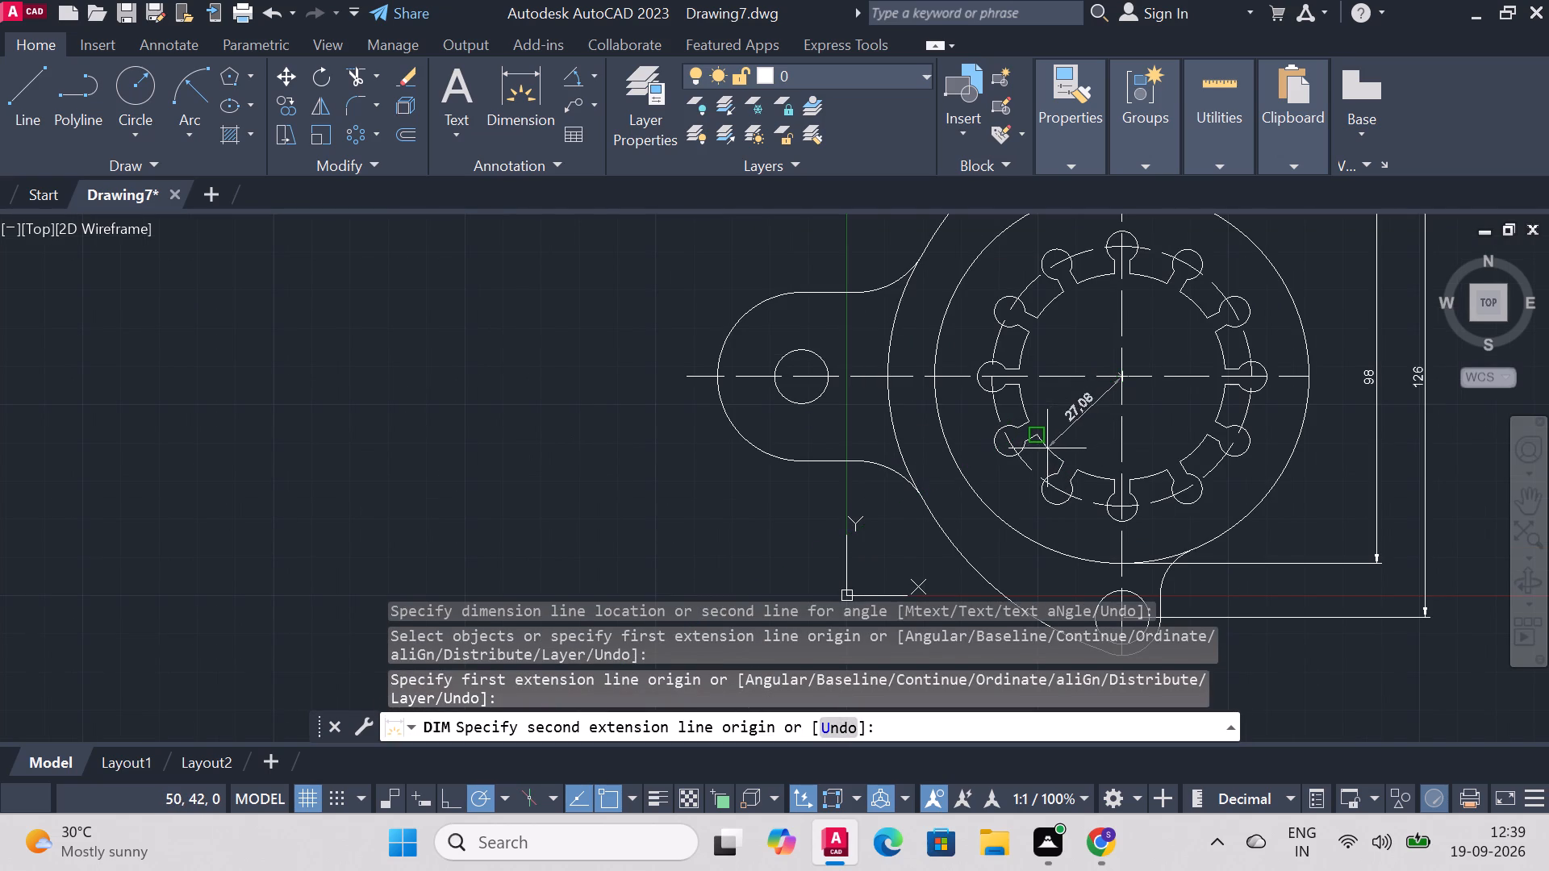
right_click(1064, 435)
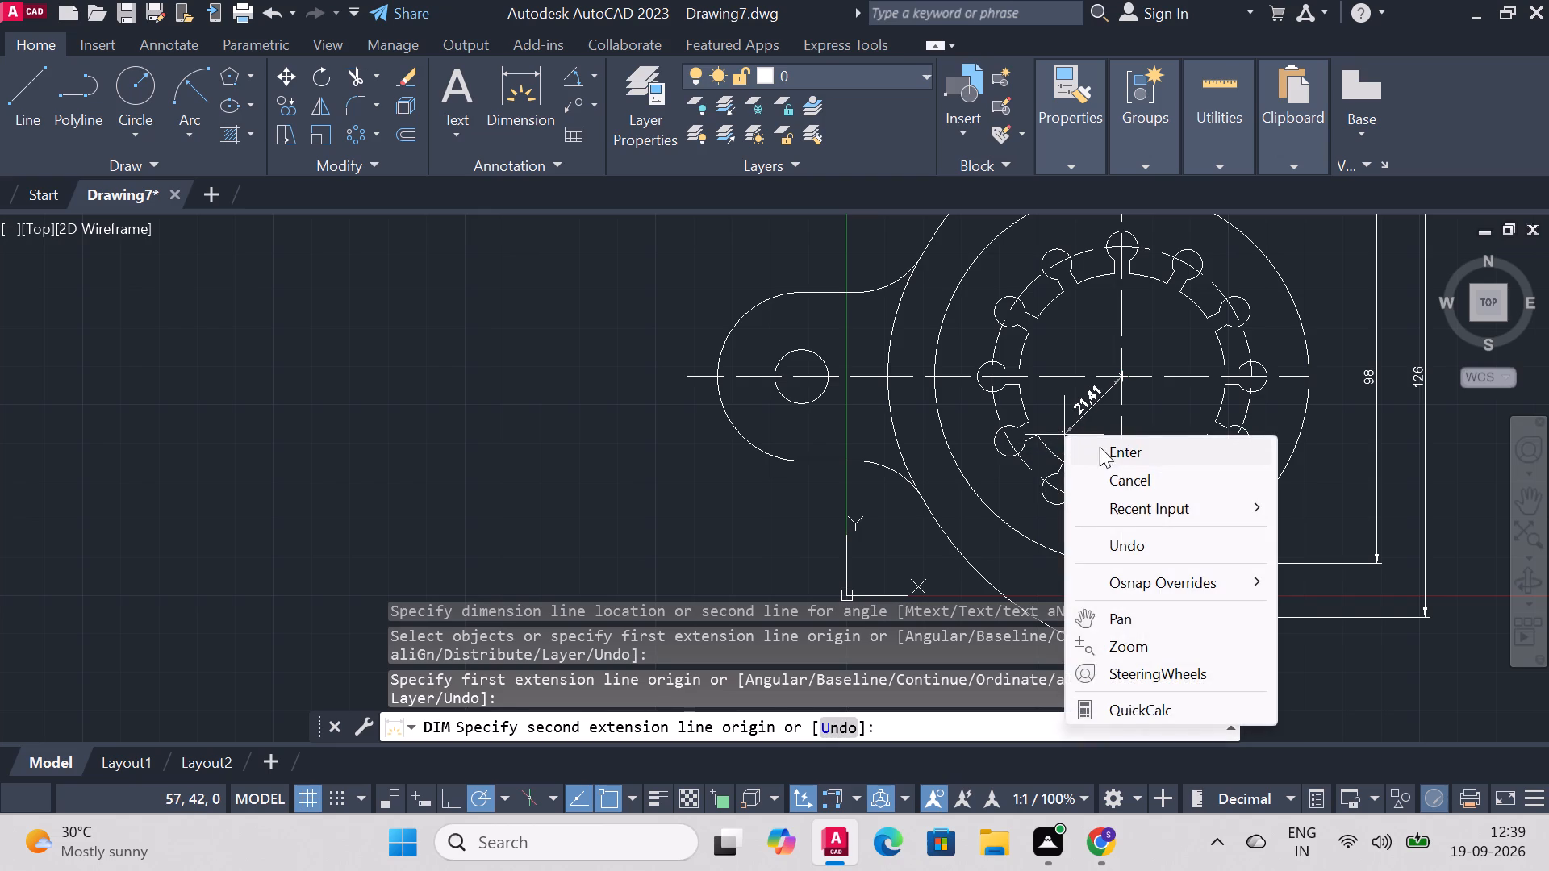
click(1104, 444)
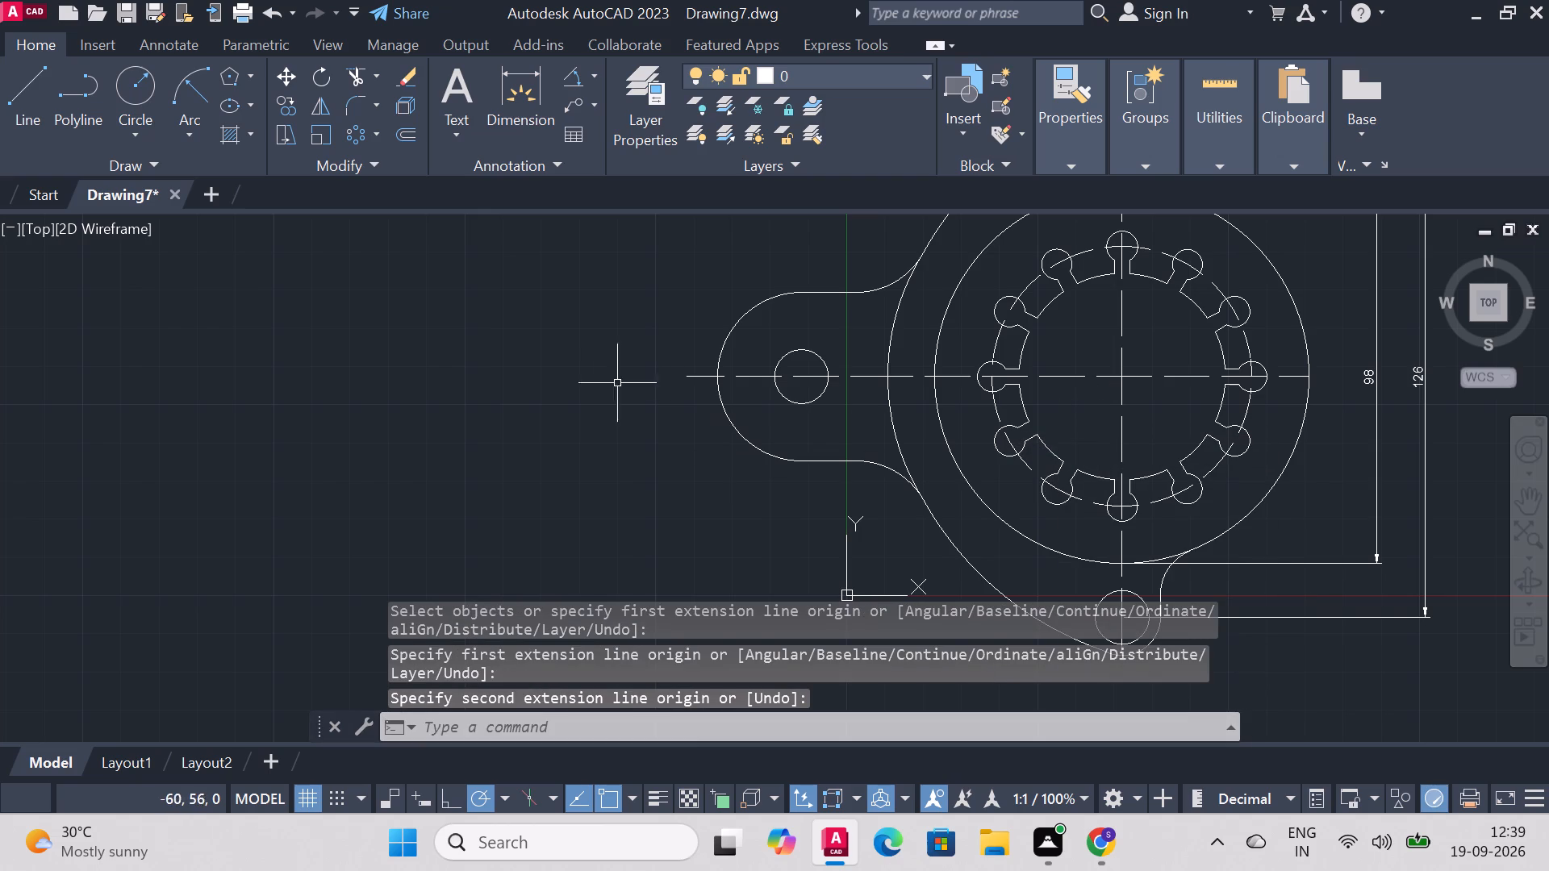
Dimension the radius of the inner arc between the keyhole notches and the diameter of the dashed notch pitch circle.
right_click(589, 349)
click(713, 331)
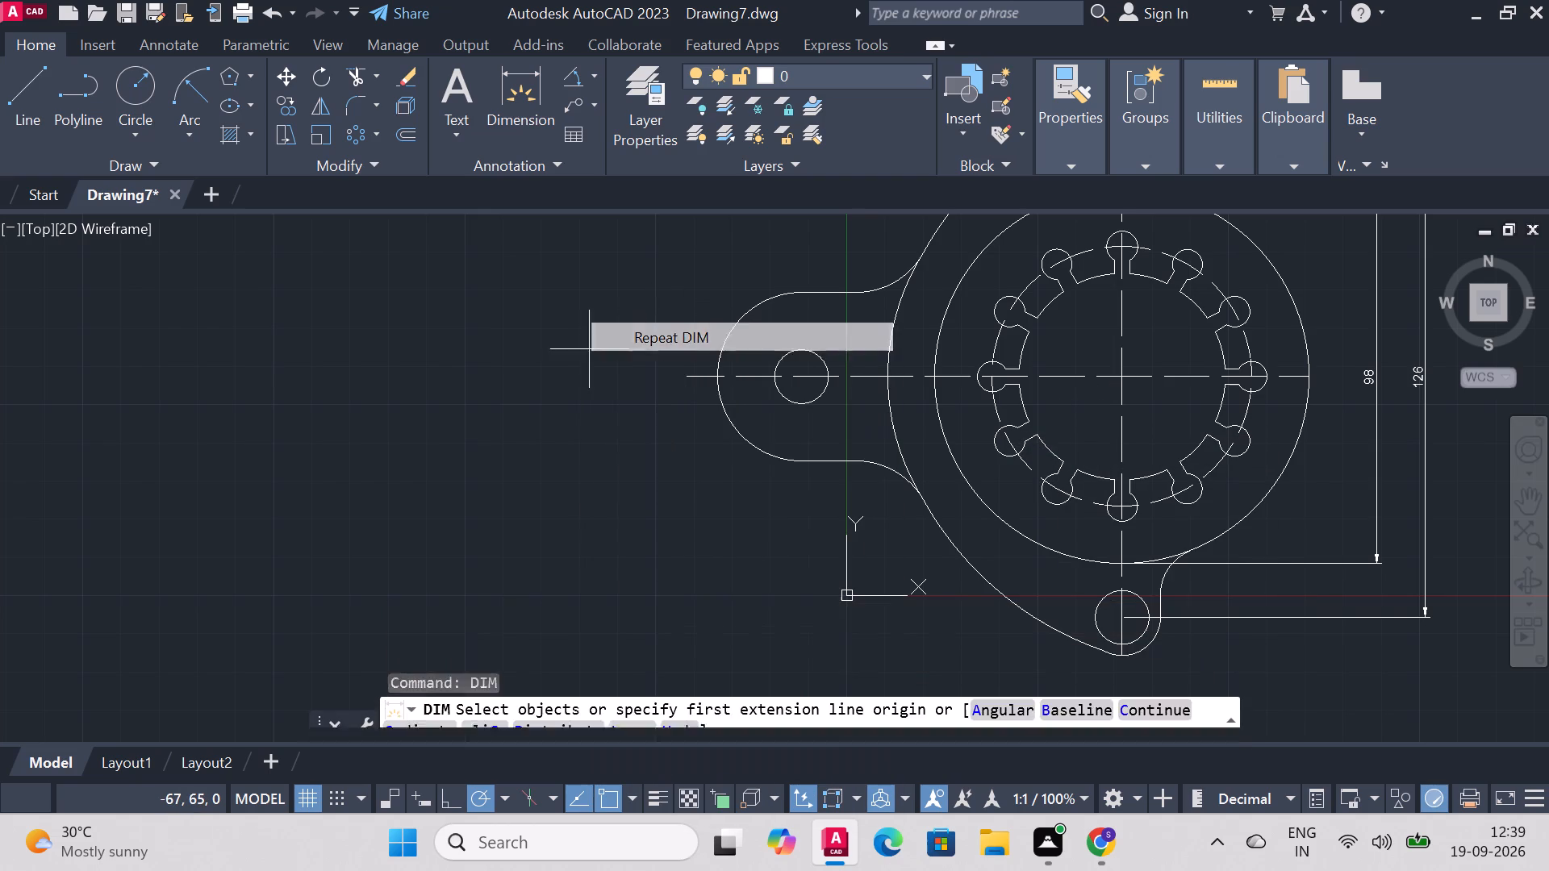
click(1050, 448)
click(1075, 422)
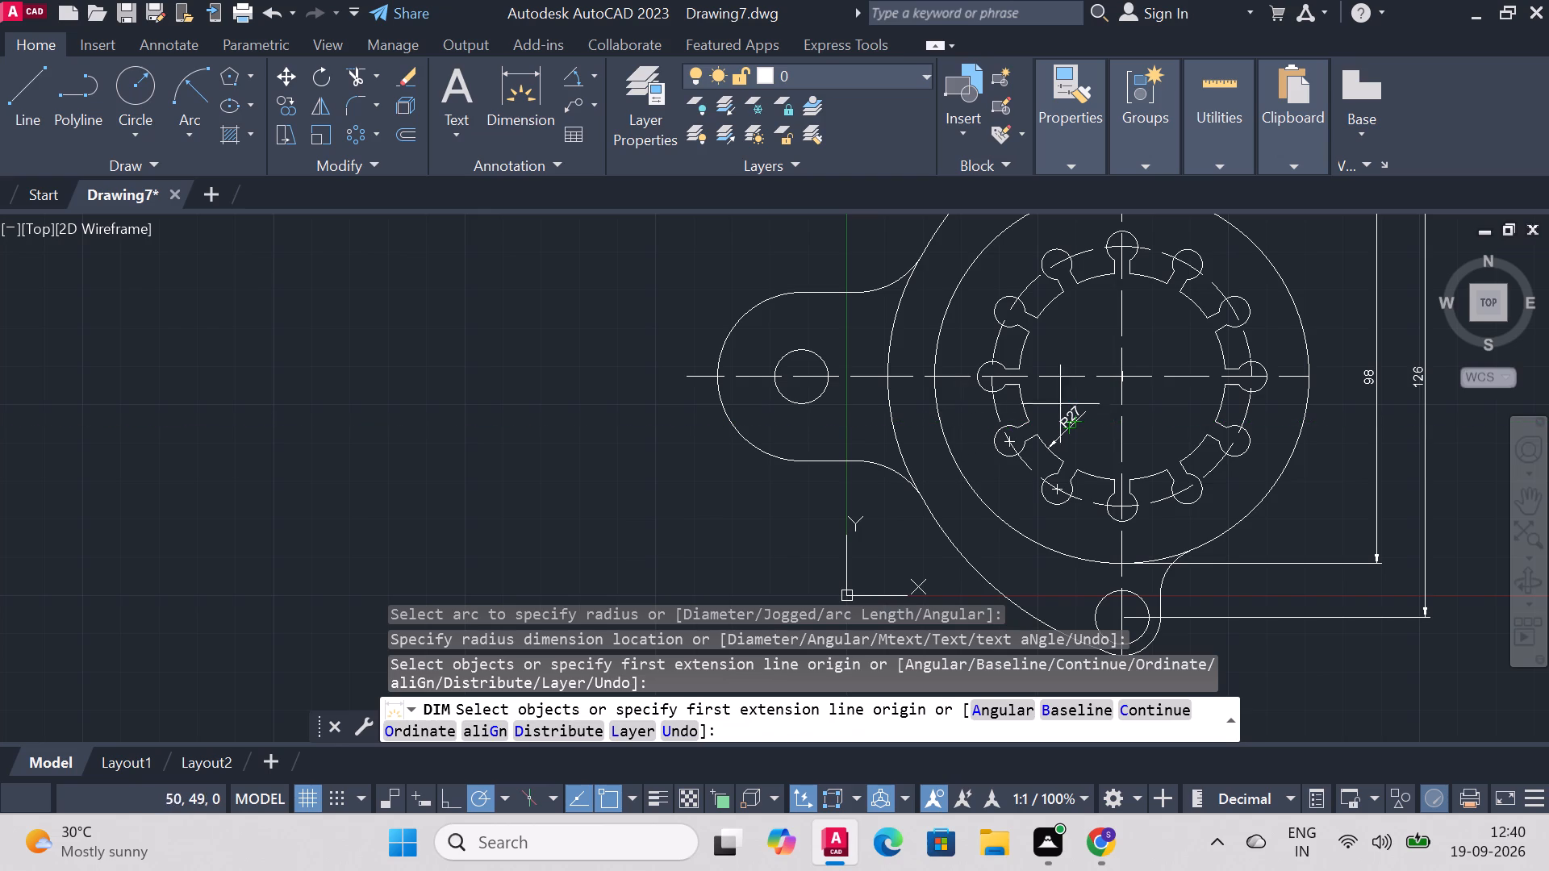
click(1211, 466)
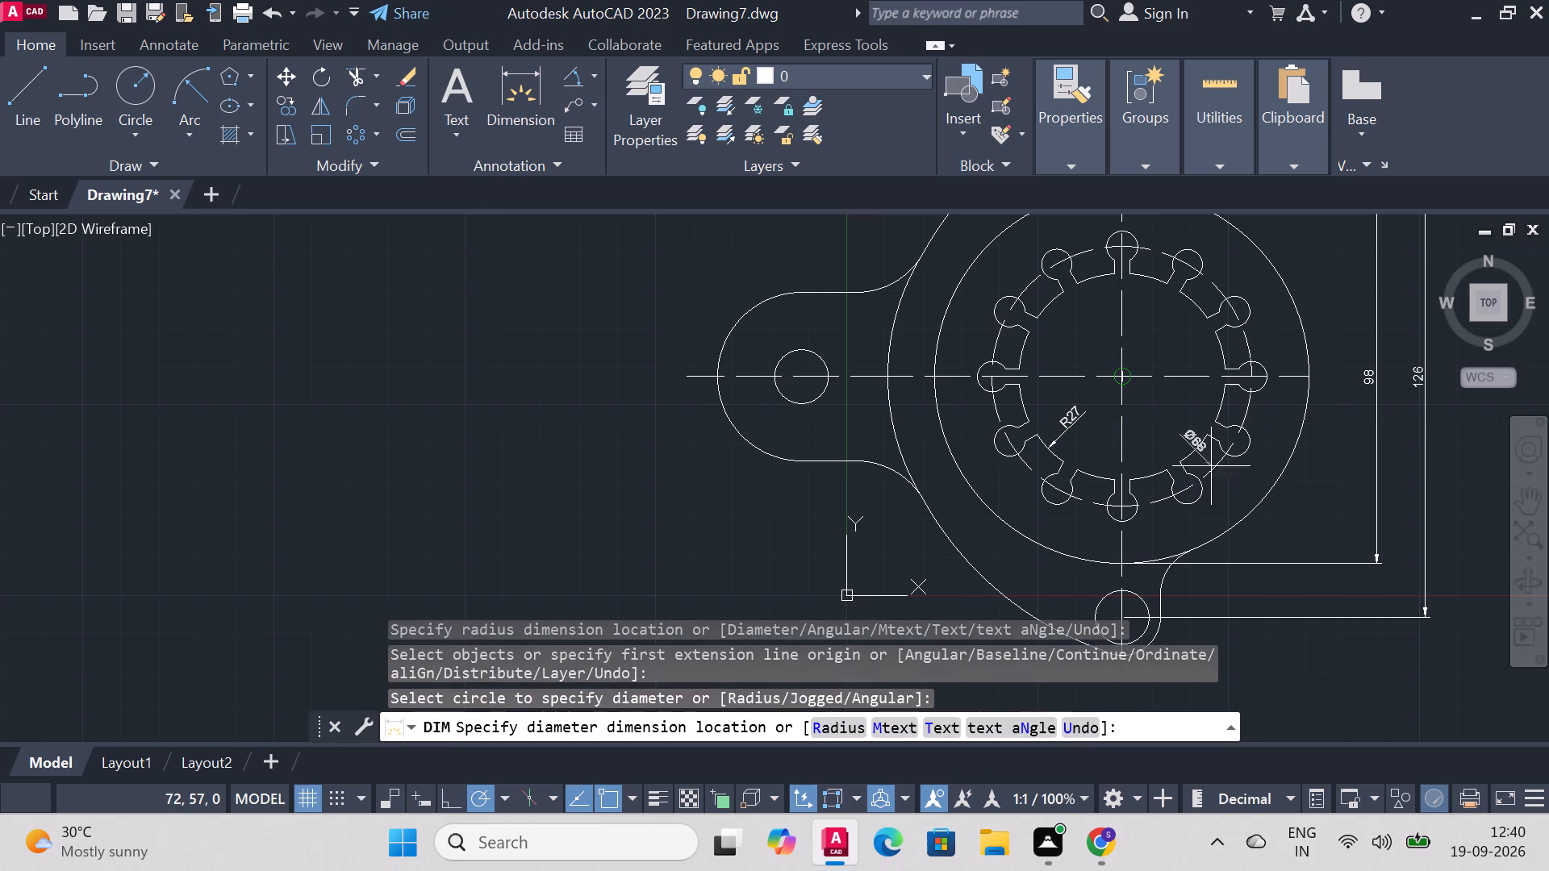
click(1164, 418)
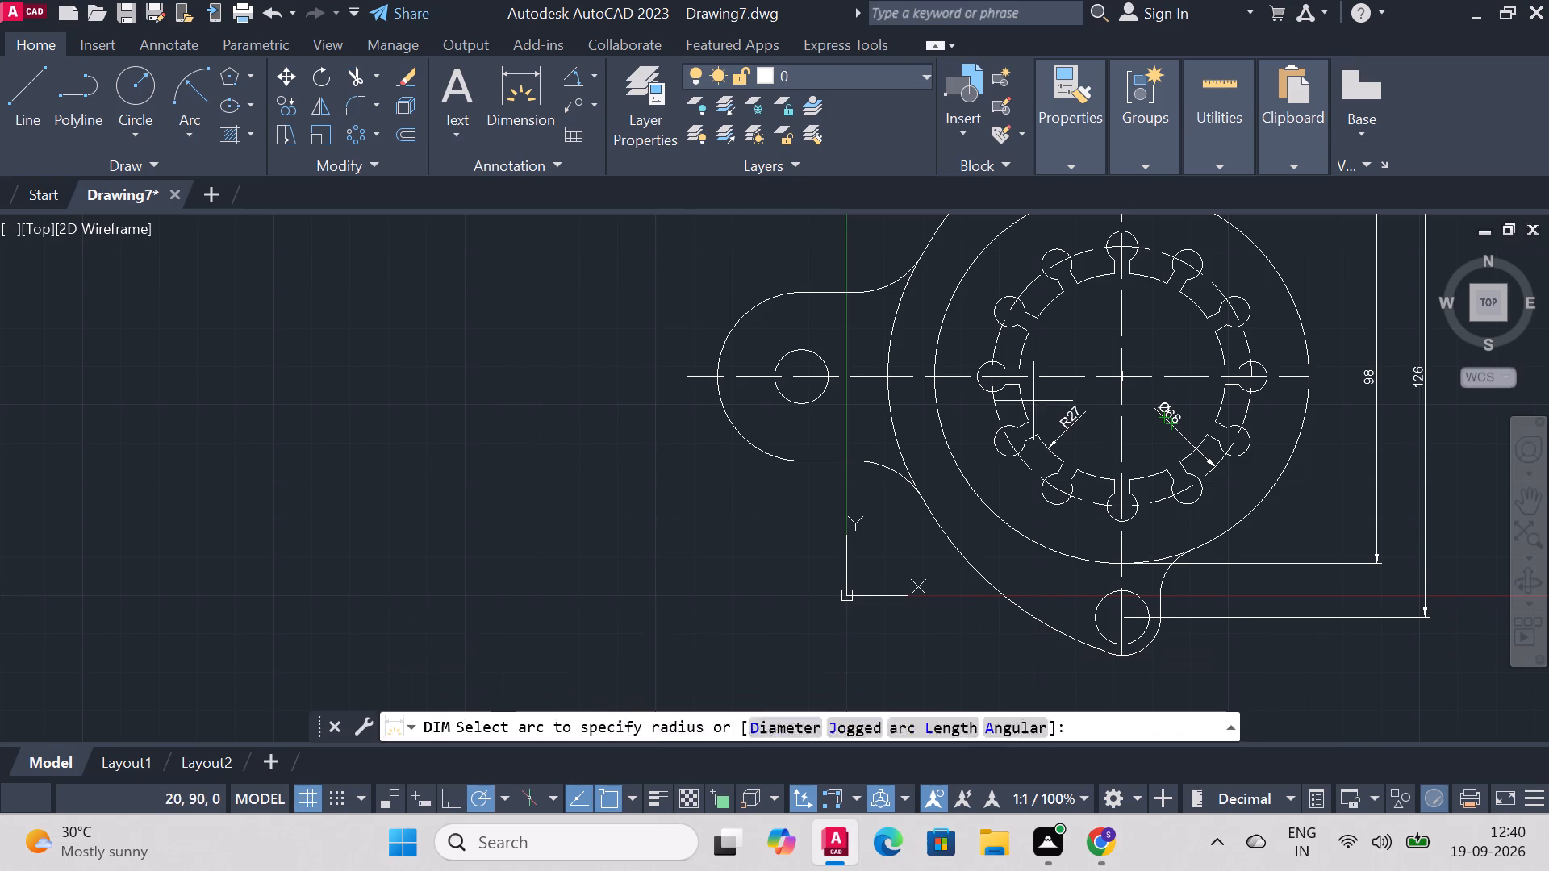
Dimension the left lug: the radius of its outer arc and the radius of its upper fillet.
click(741, 316)
click(657, 323)
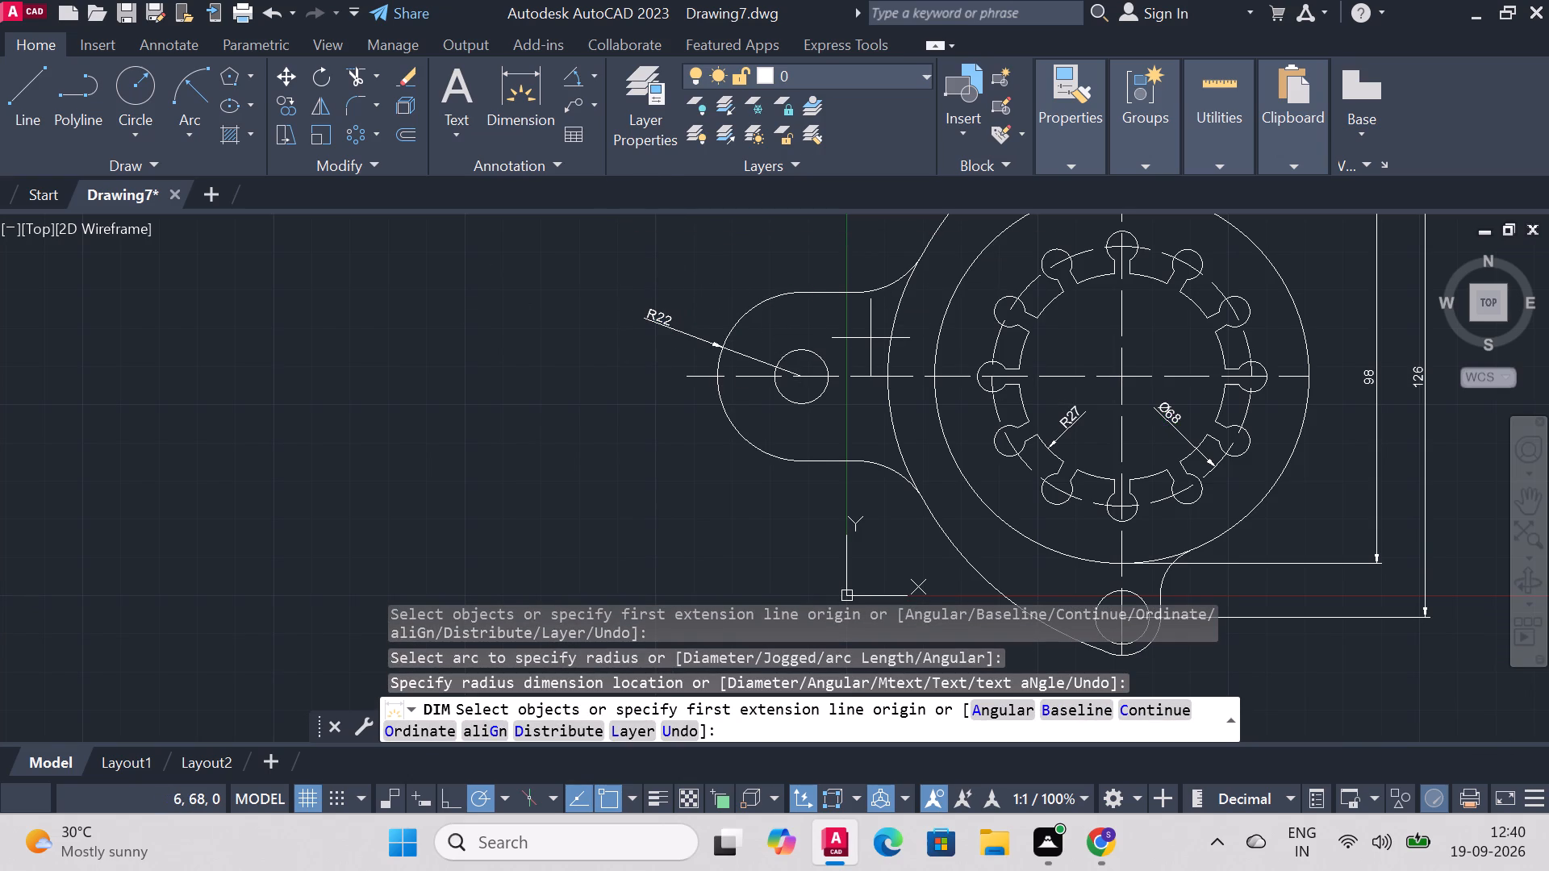
click(885, 289)
click(862, 266)
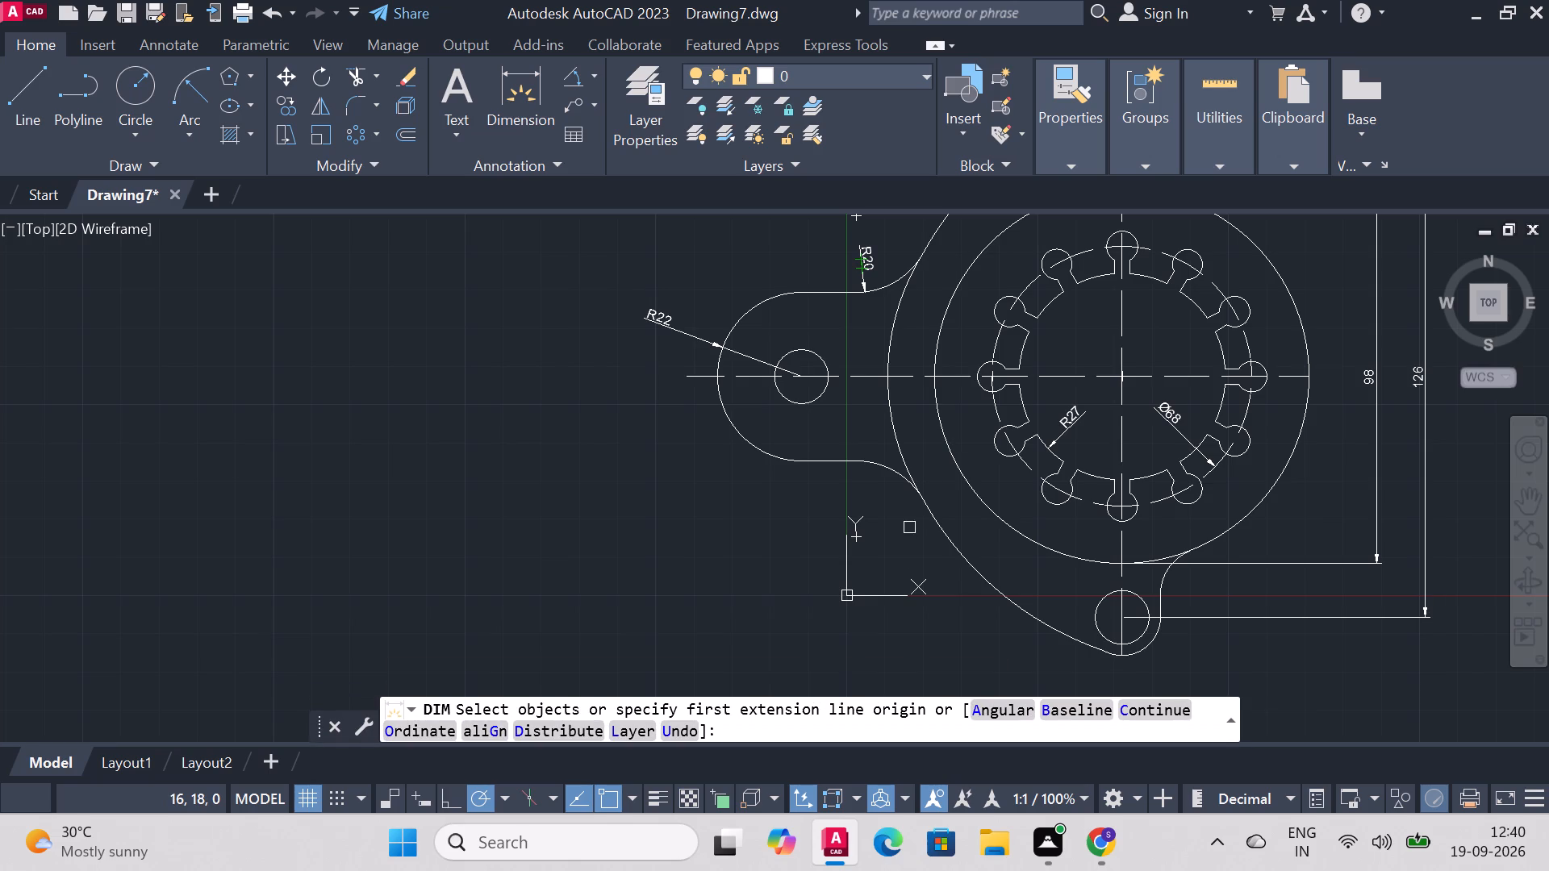
Dimension the horizontal distance from the part's centre to the left lug's hole centre, placed below the left lug.
scroll(909, 489, down, 2)
scroll(1042, 529, up, 2)
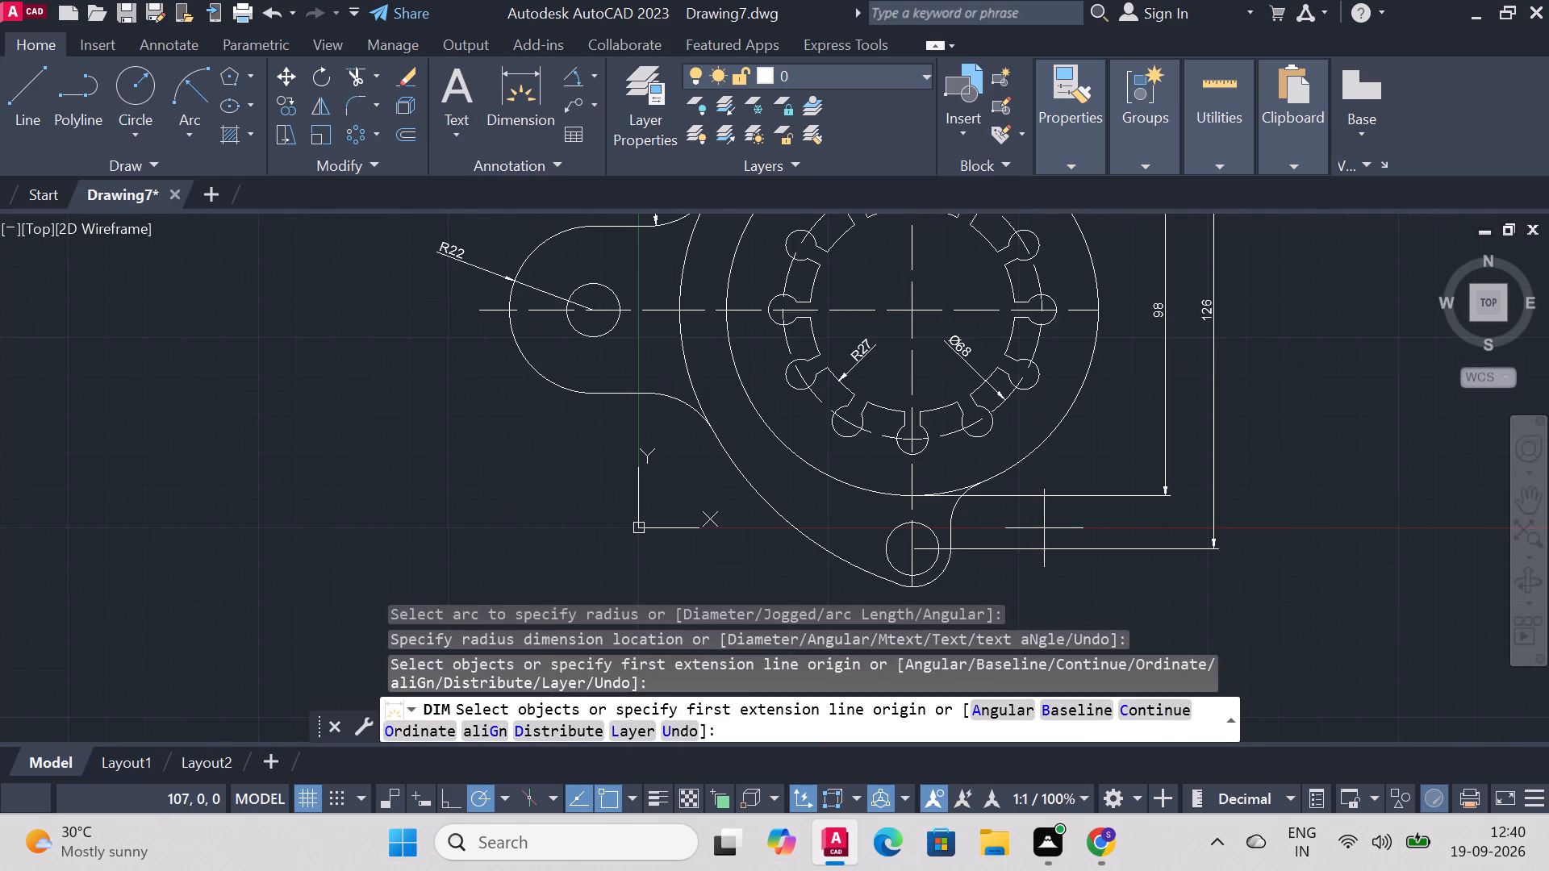
click(910, 308)
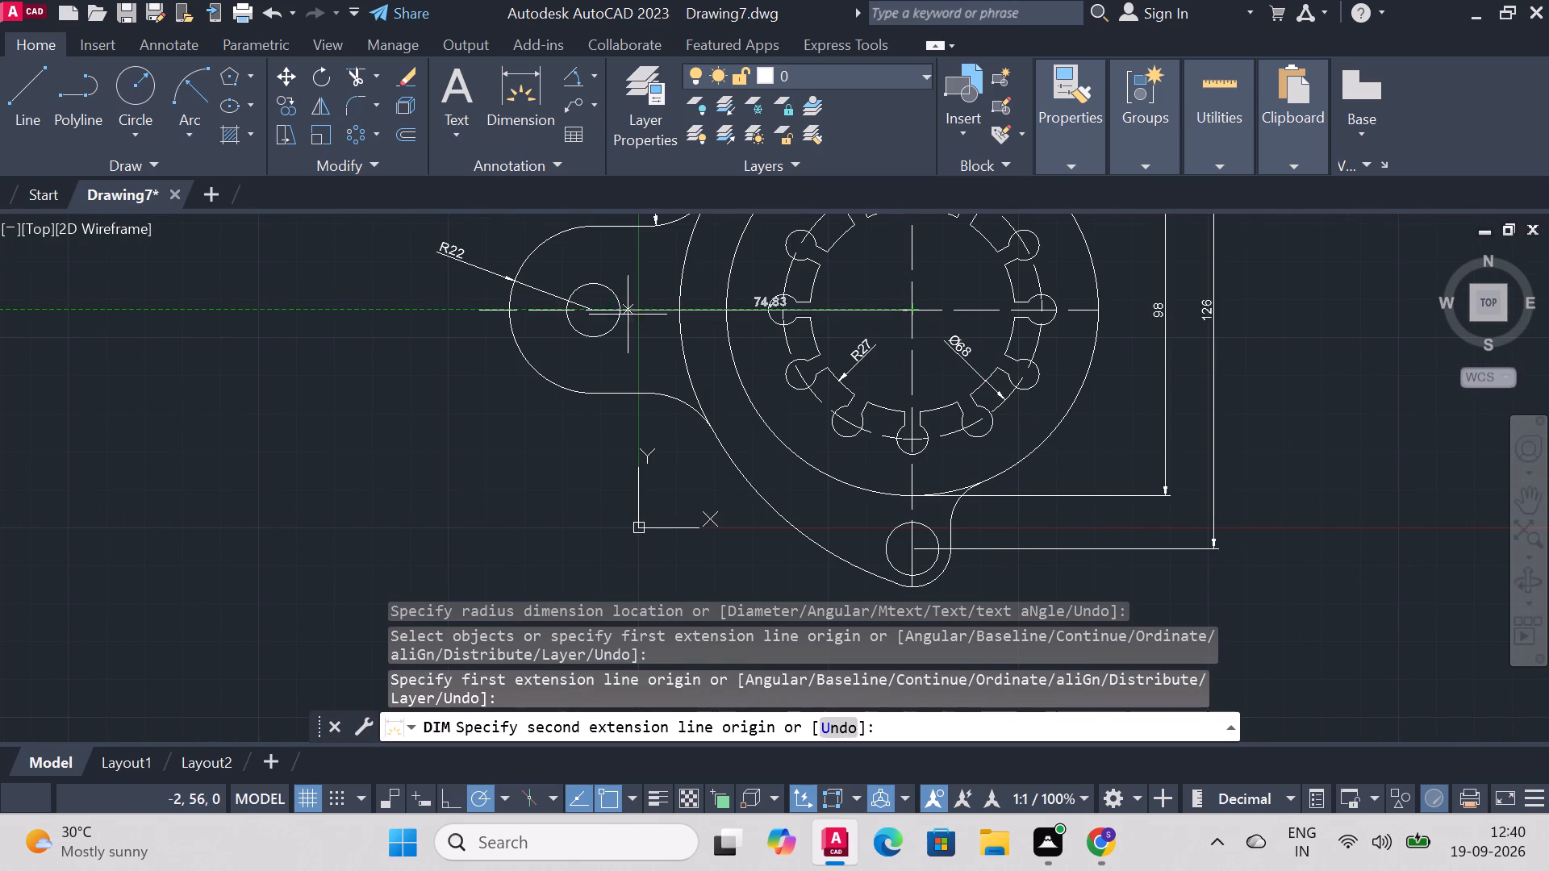
click(595, 307)
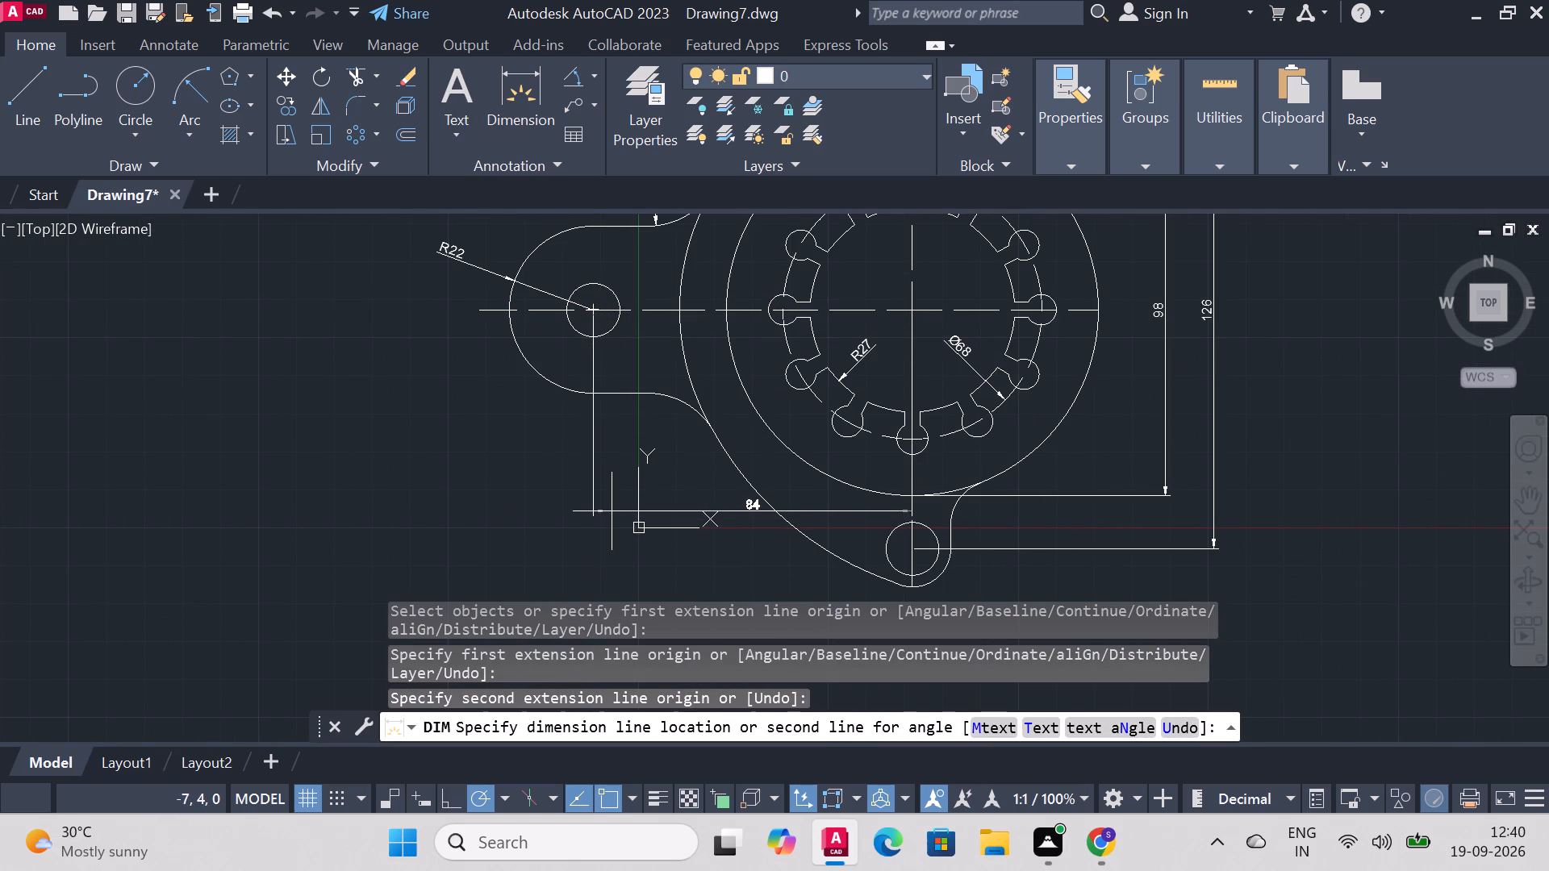
click(617, 497)
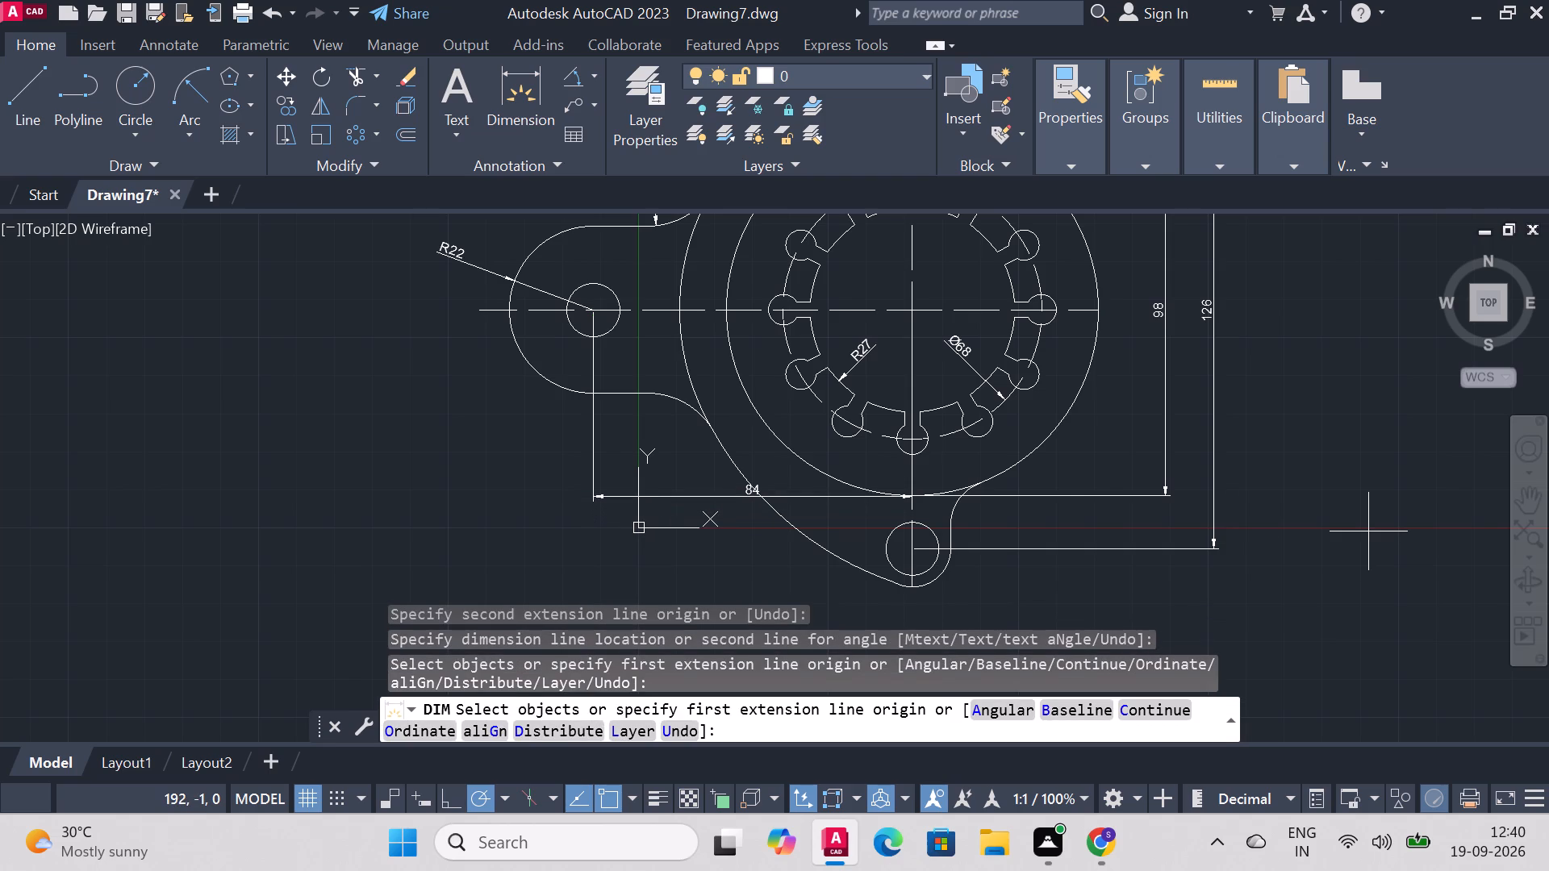
Dimension the leftmost keyhole notch: 8 mm vertically across its round end, plus the width of its slot opening.
scroll(768, 260, up, 1)
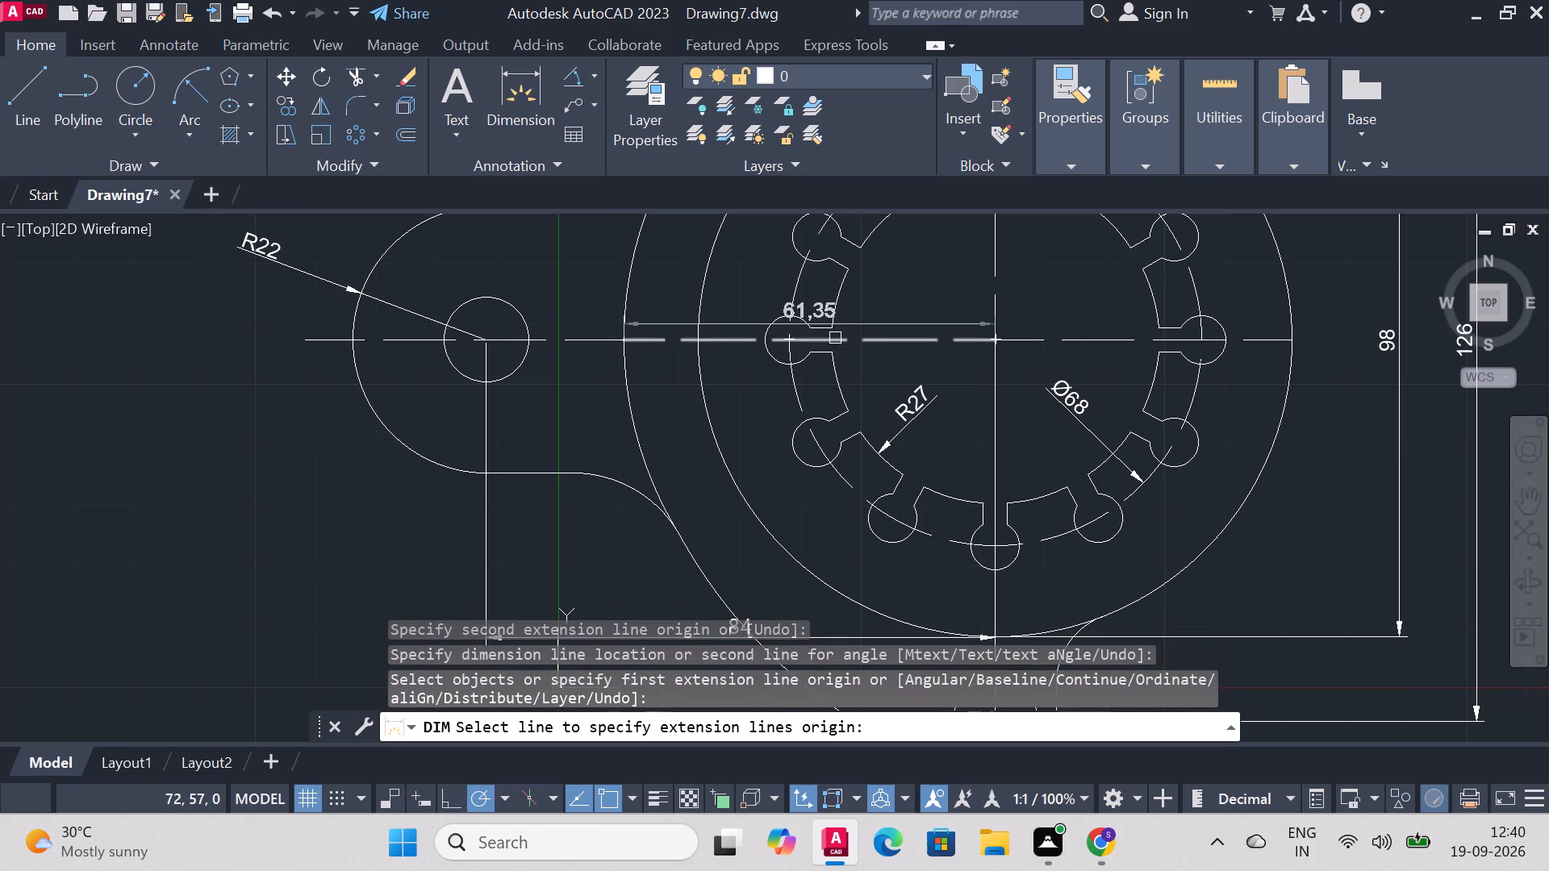
scroll(787, 302, up, 1)
click(788, 327)
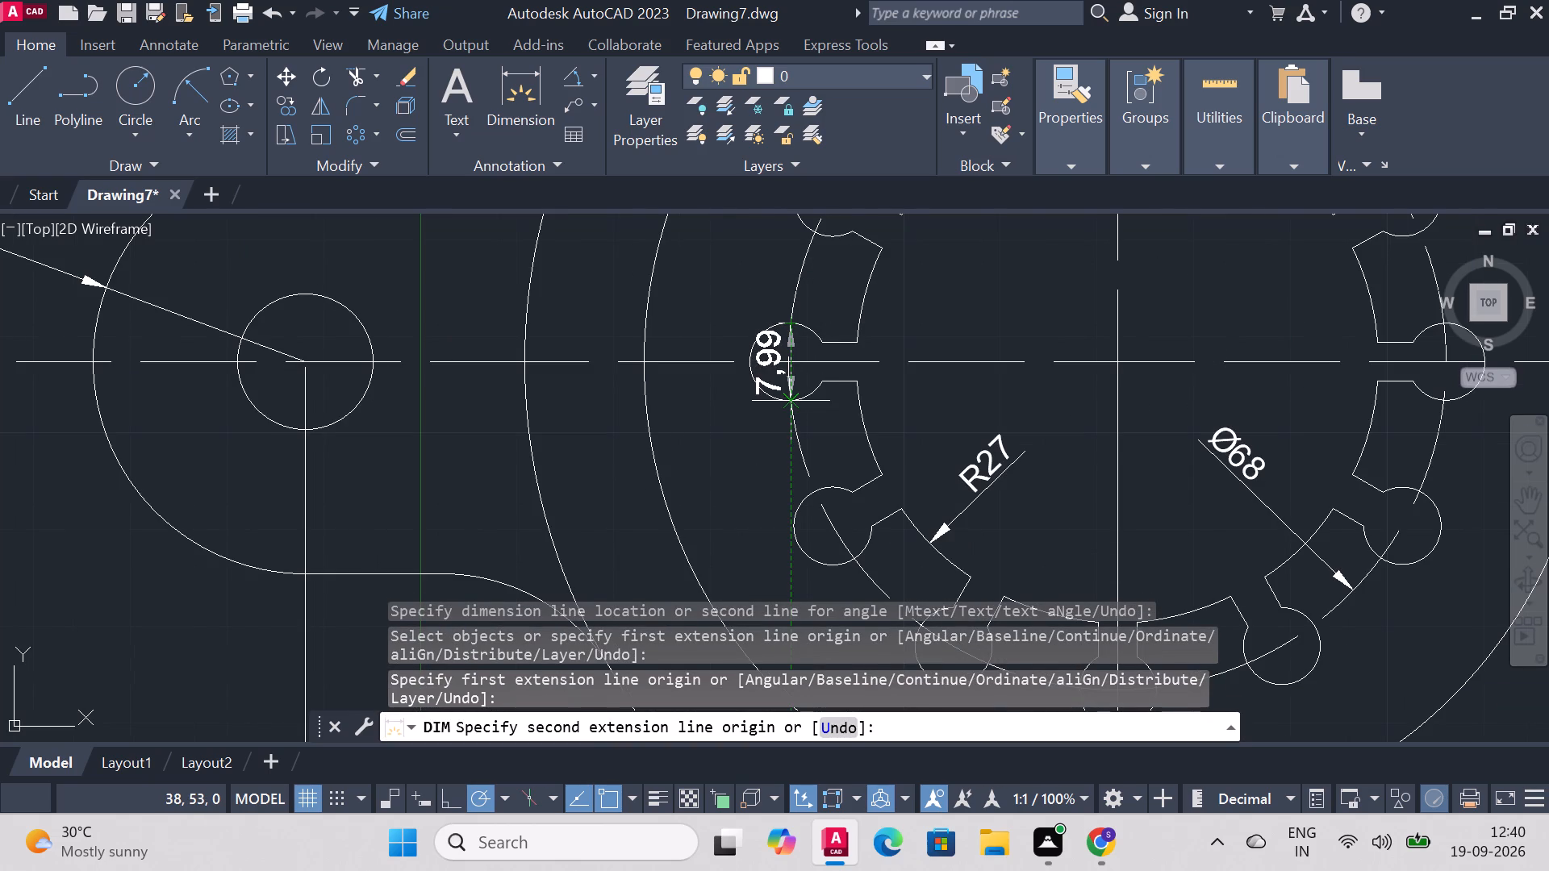
key(8)
key(Return)
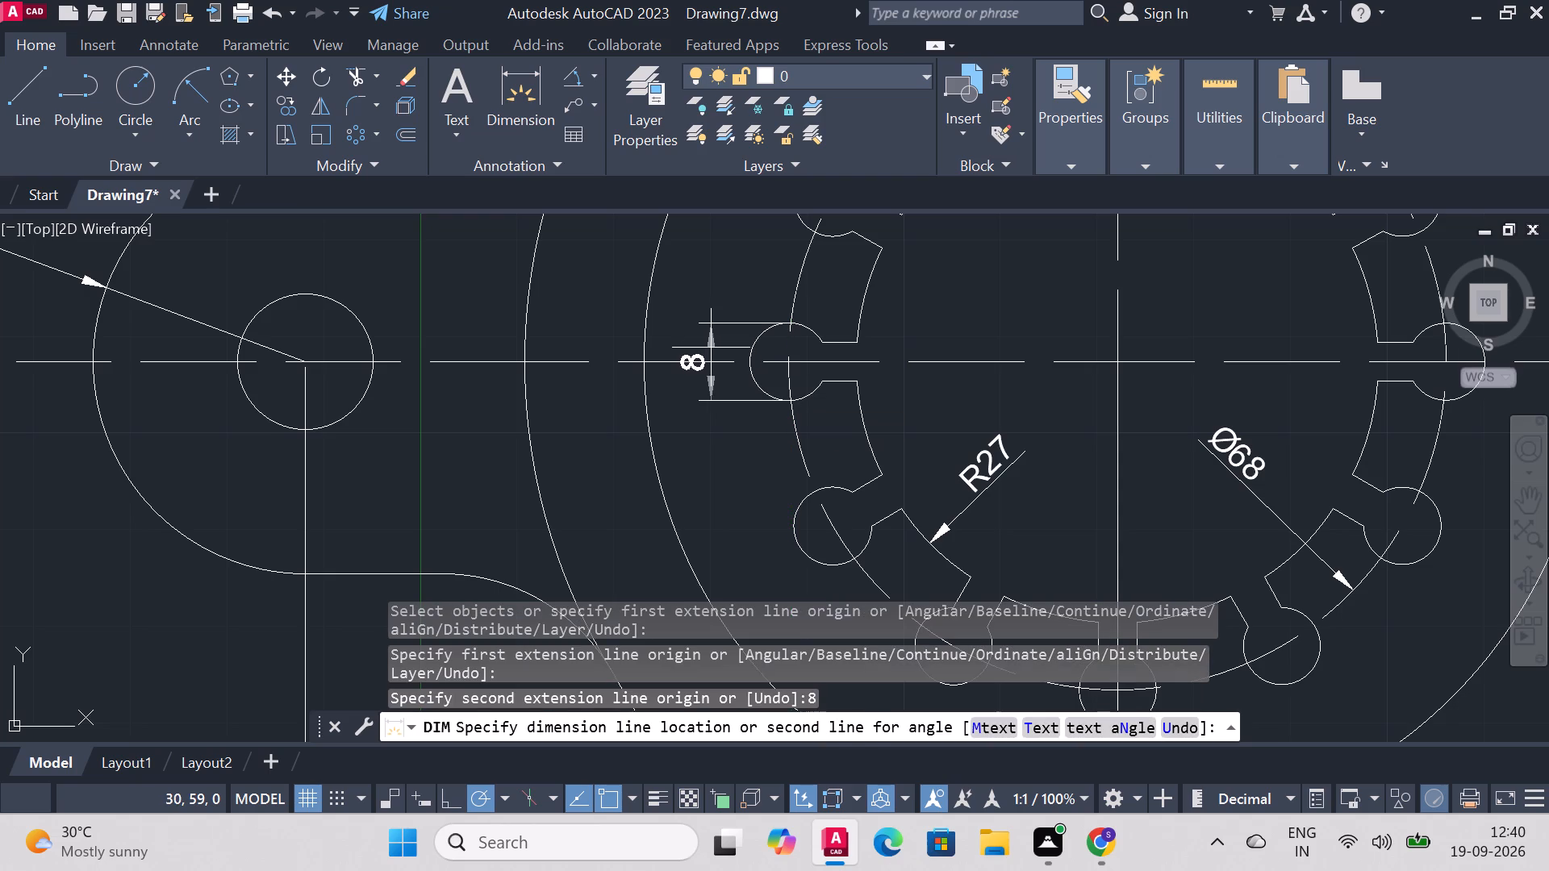
click(705, 349)
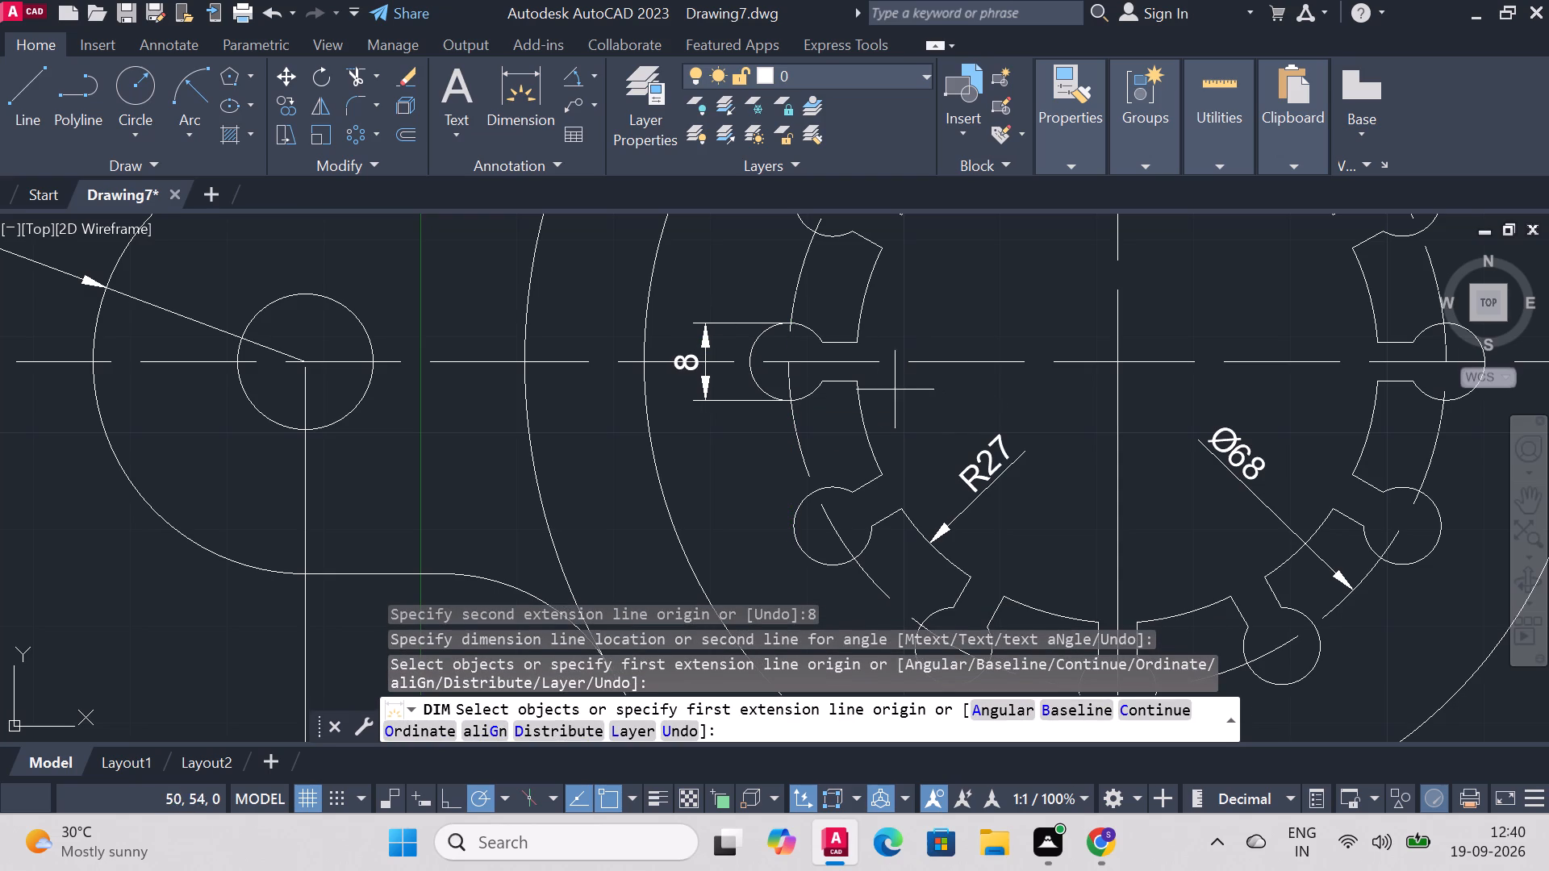
click(852, 382)
click(862, 342)
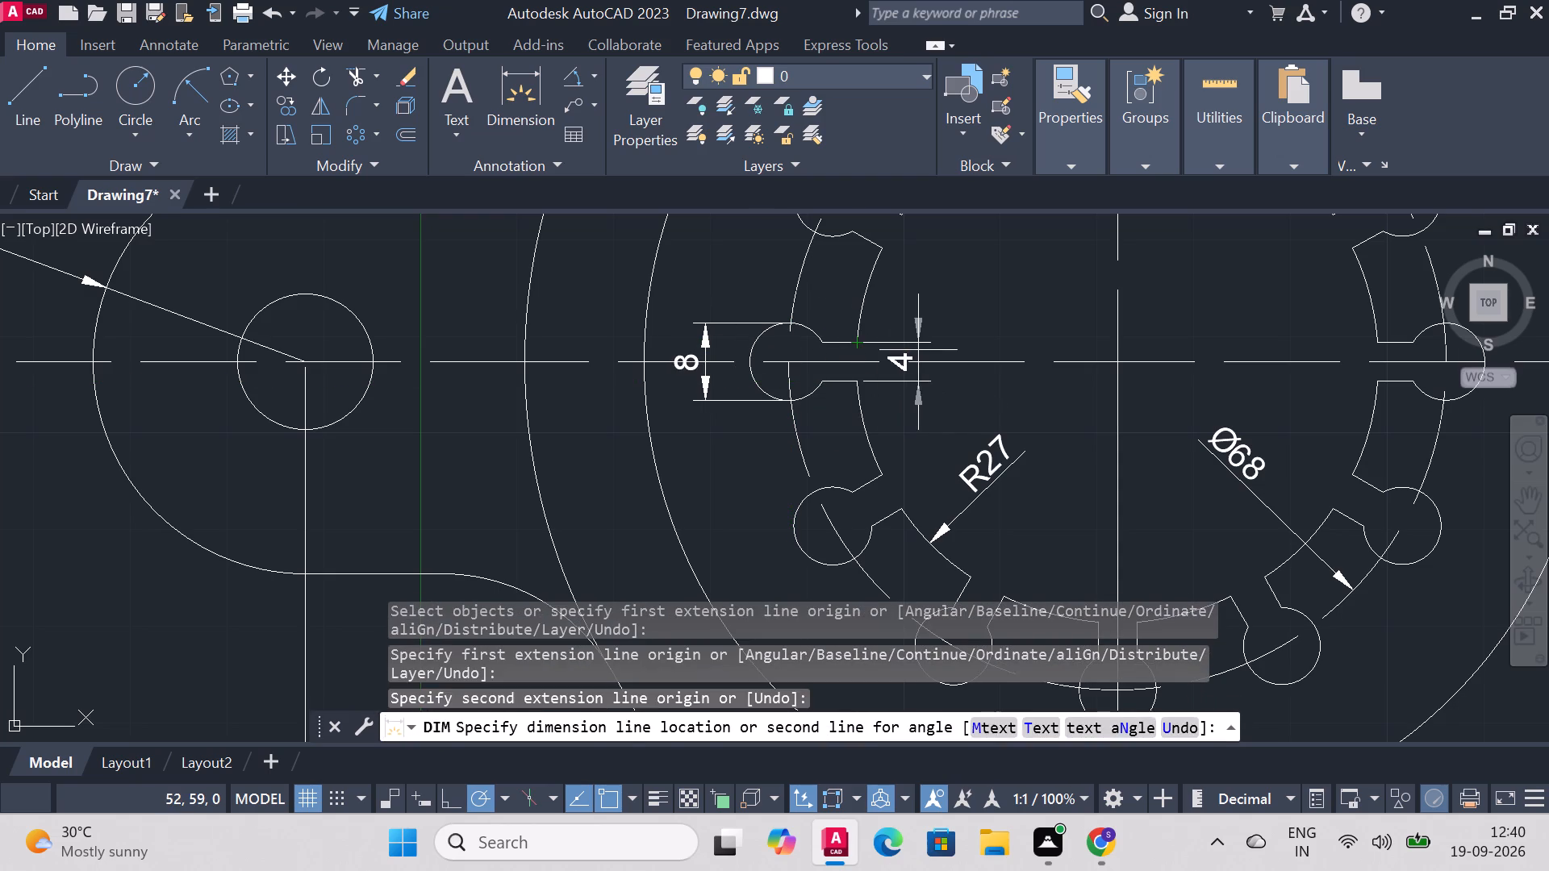
click(920, 350)
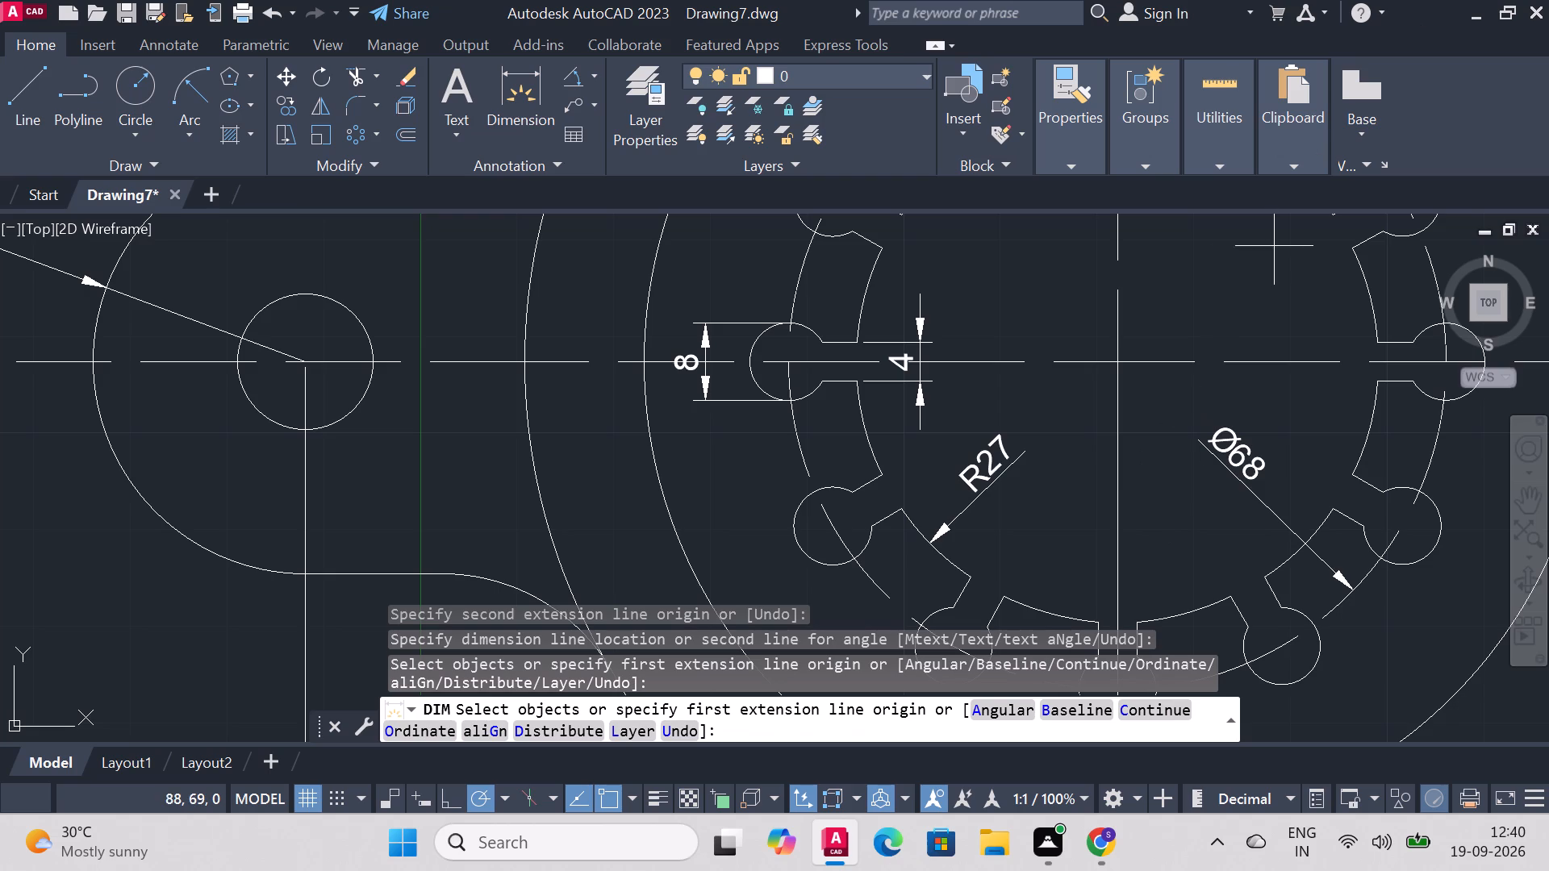
Dimension the radius of the large outer arc between the left lug and the top lug, with the text outside the part.
scroll(1152, 379, down, 4)
scroll(1091, 282, up, 3)
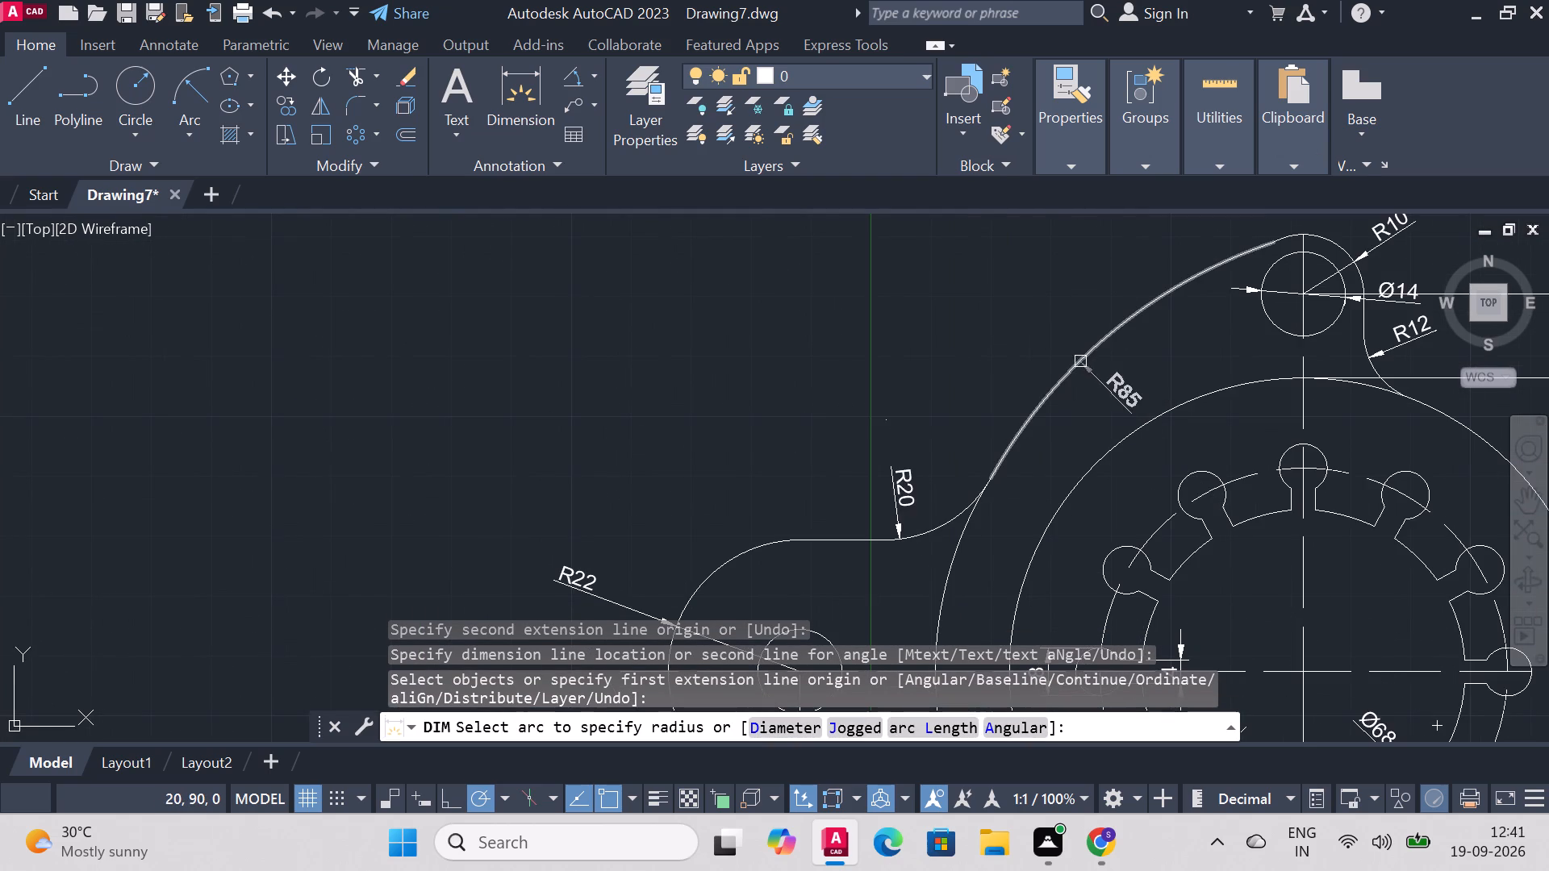
click(1068, 366)
click(989, 354)
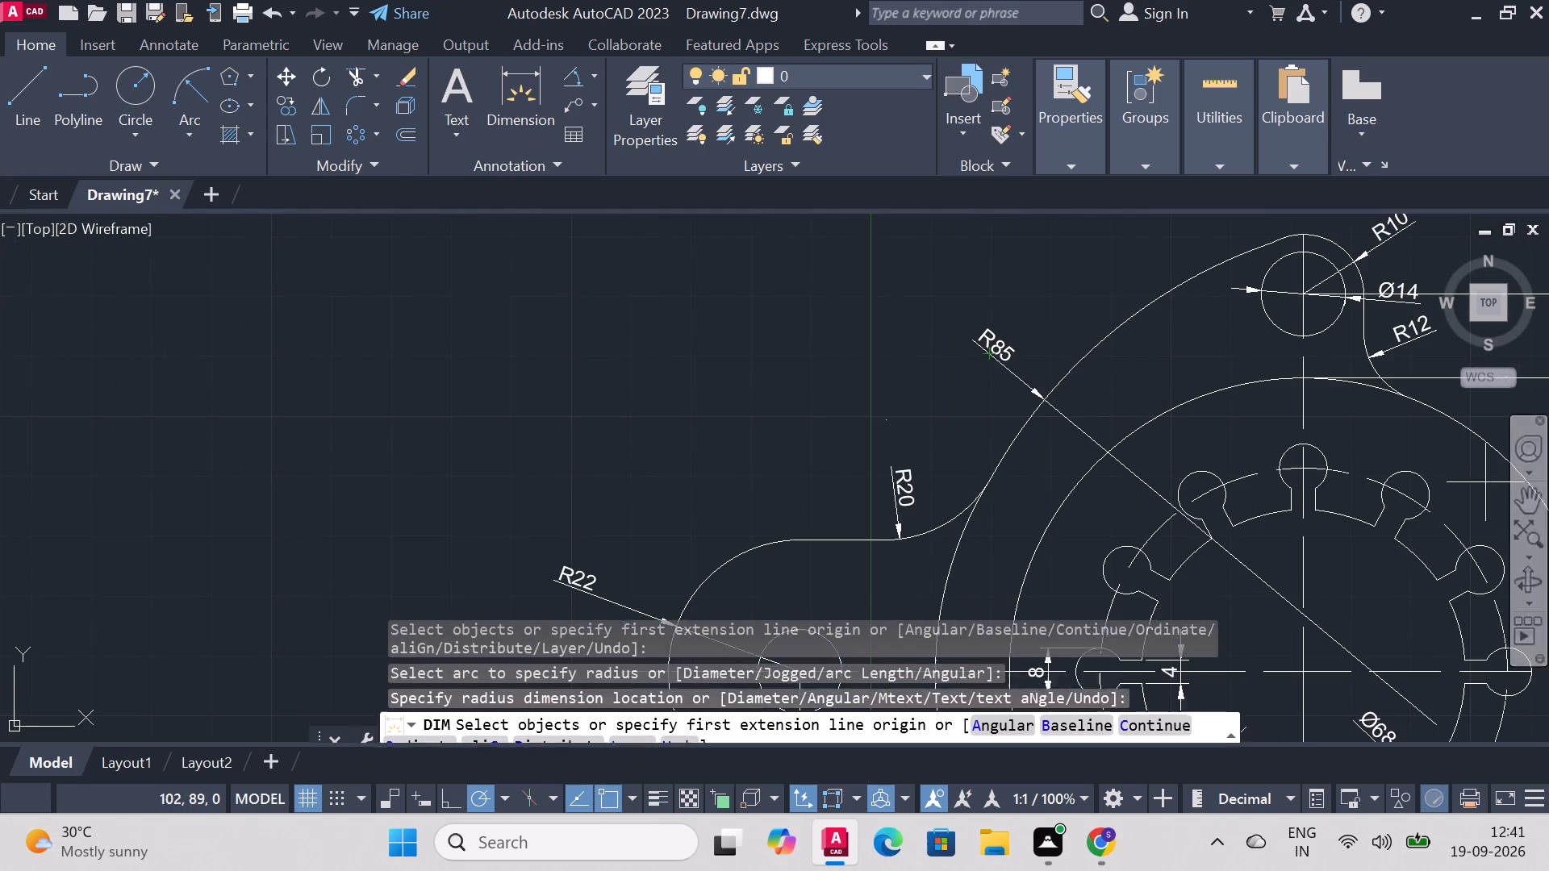
Examine the dimensions across the whole part and around the bottom lug for anything still missing.
scroll(1230, 546, down, 5)
scroll(1309, 564, up, 4)
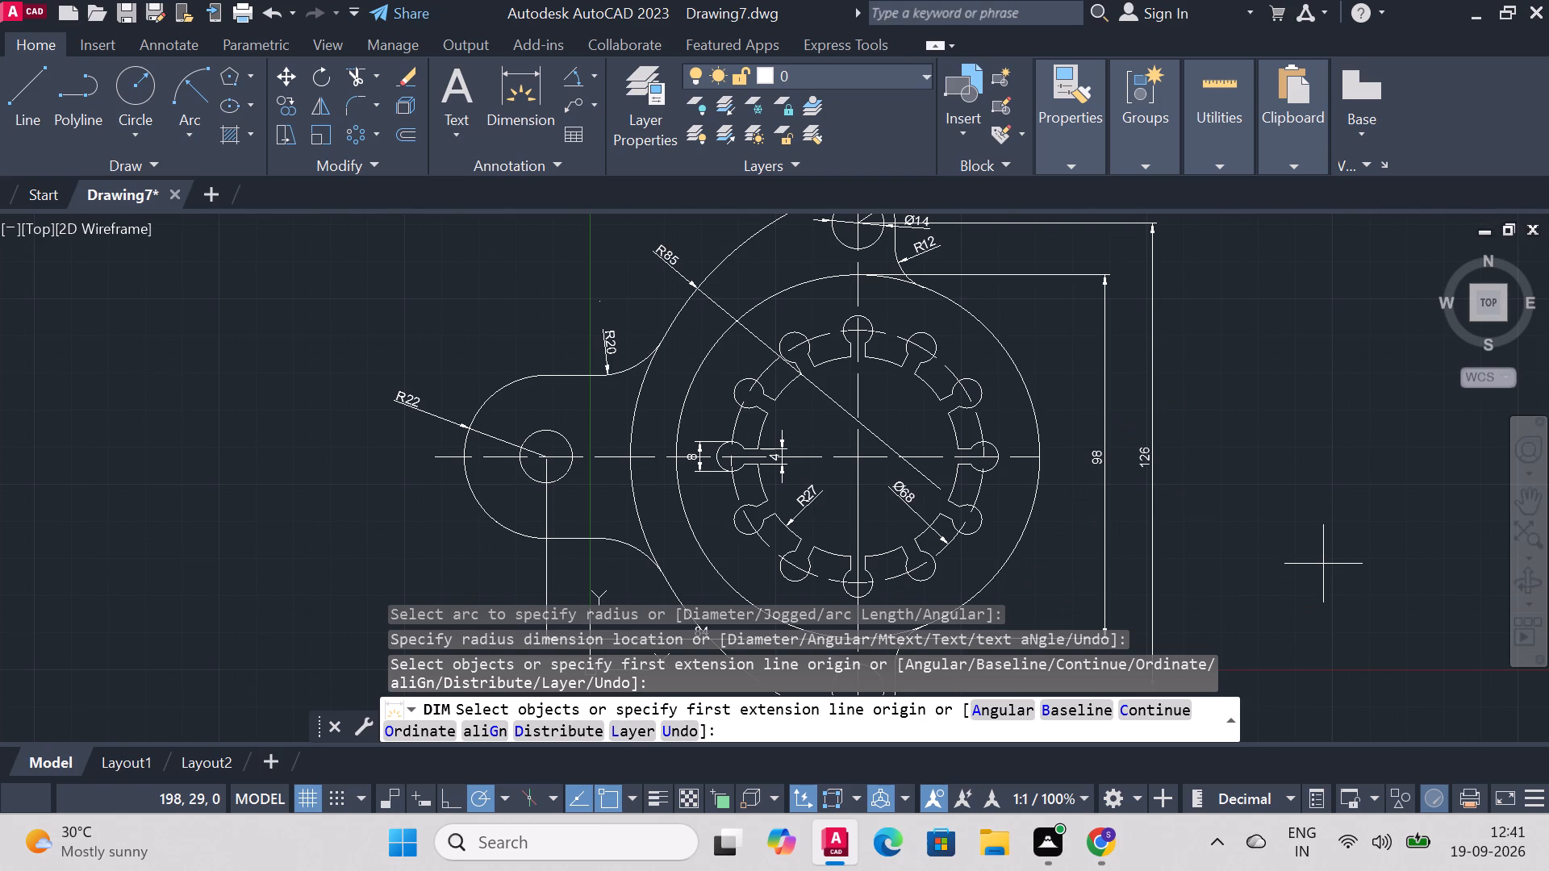
scroll(1137, 483, down, 3)
scroll(1078, 529, up, 2)
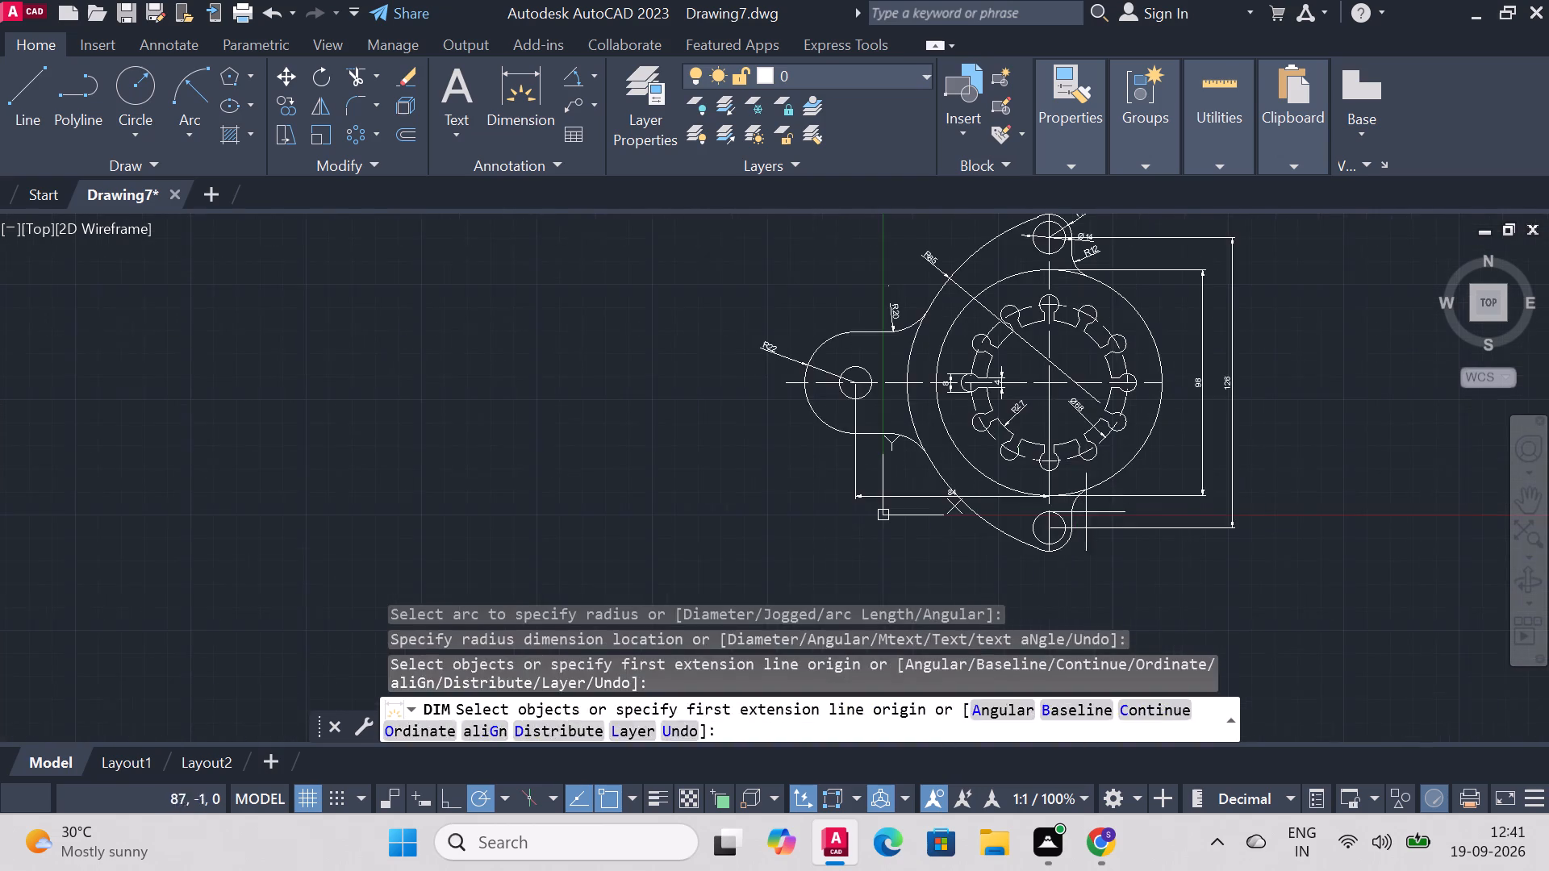
scroll(1087, 500, up, 2)
scroll(1088, 533, down, 4)
scroll(1093, 587, up, 4)
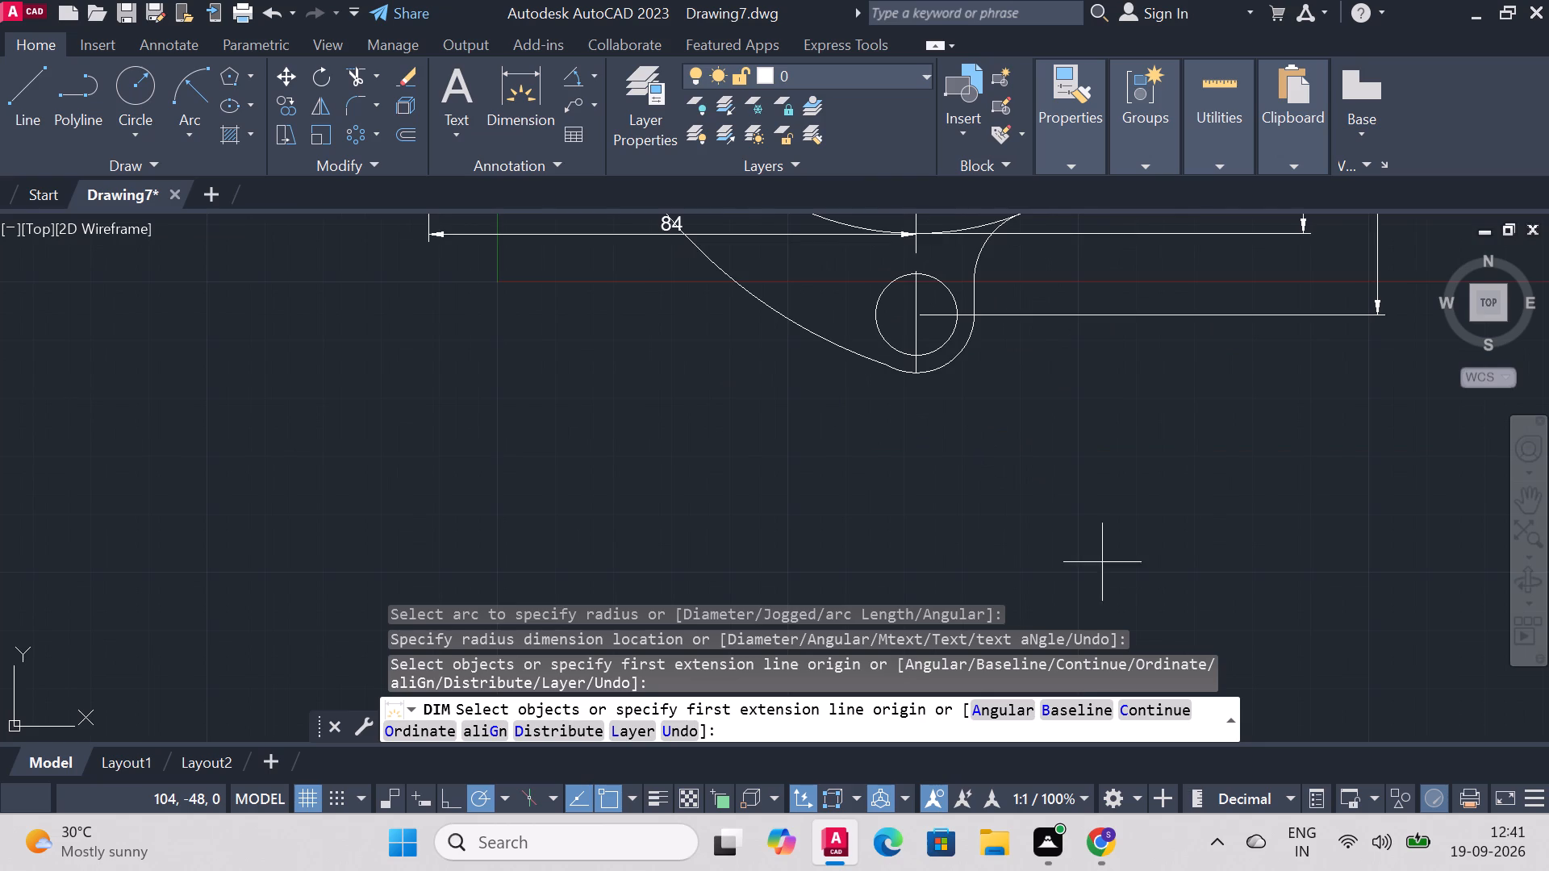
scroll(1086, 544, down, 2)
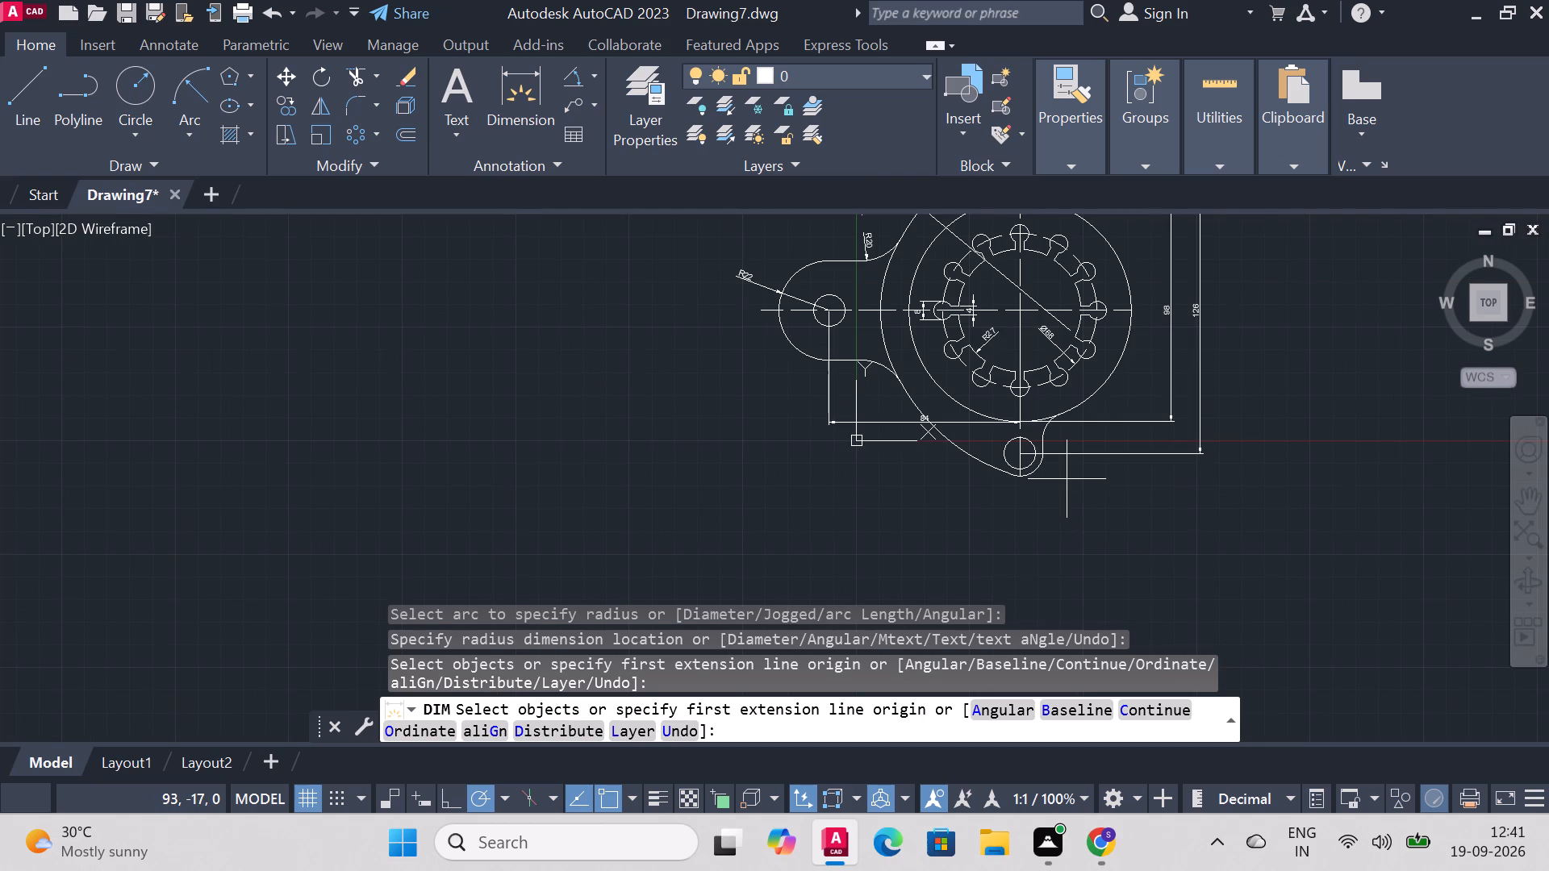
scroll(1025, 451, up, 2)
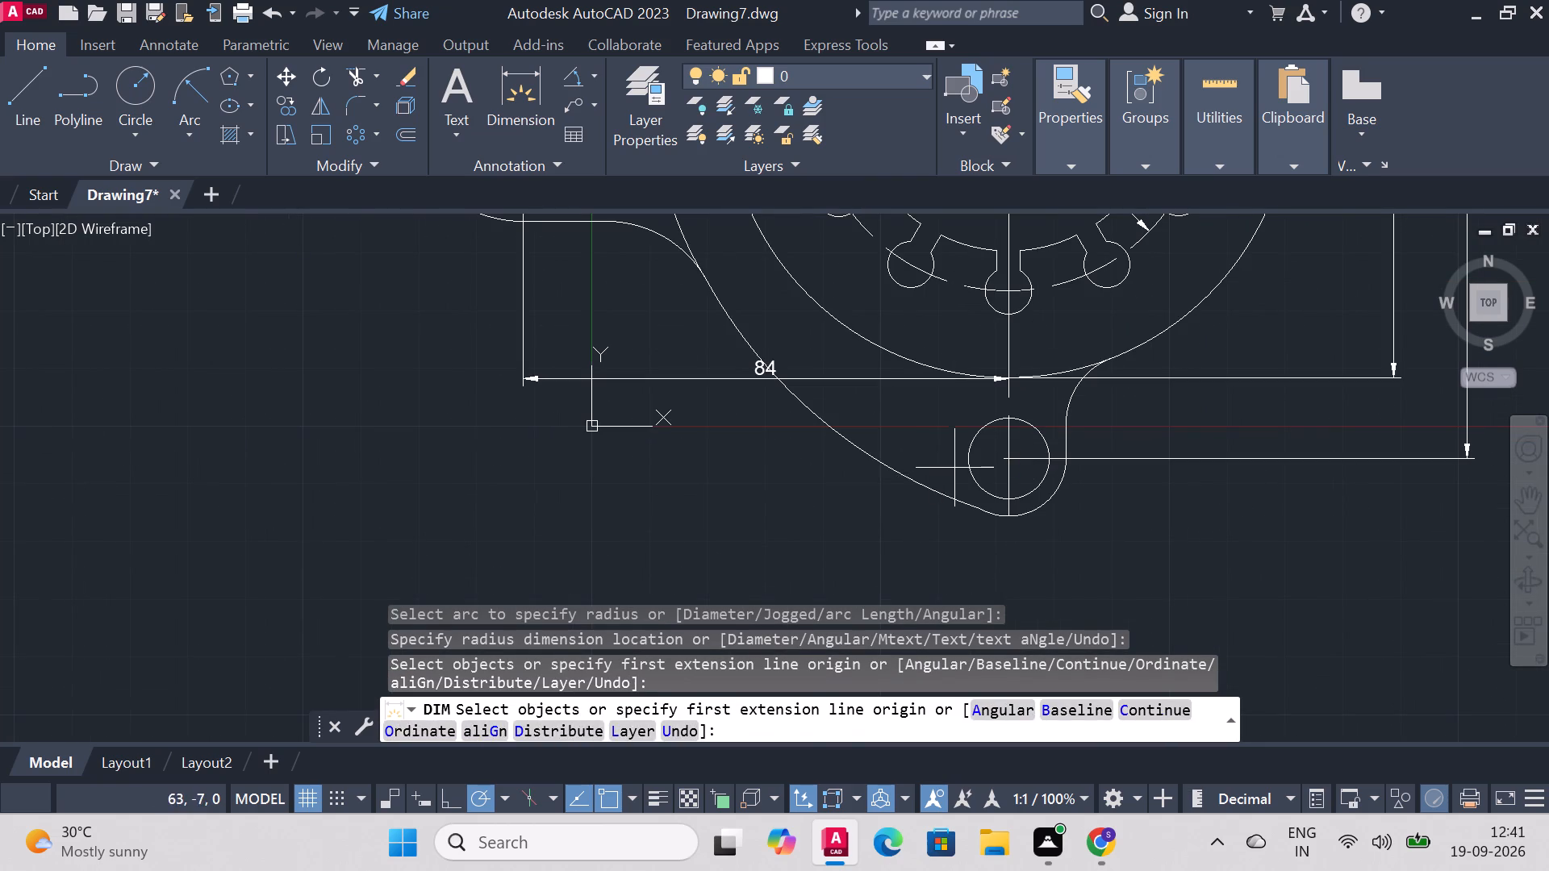
Dimension the diameter of the bottom lug's hole, with the text outside the lug on its lower-left side.
click(963, 464)
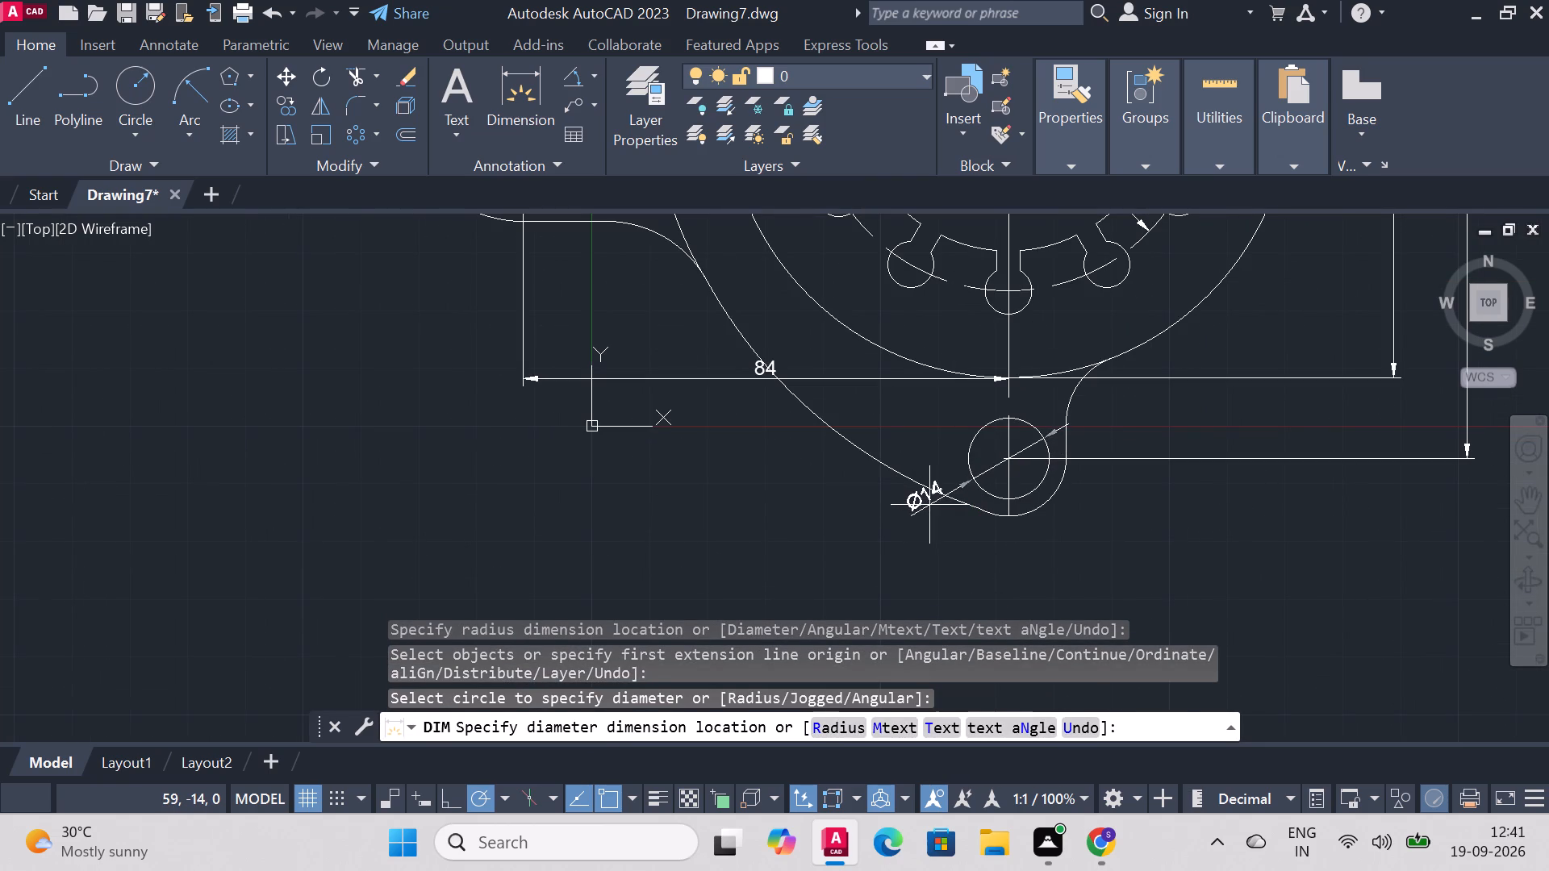
click(929, 505)
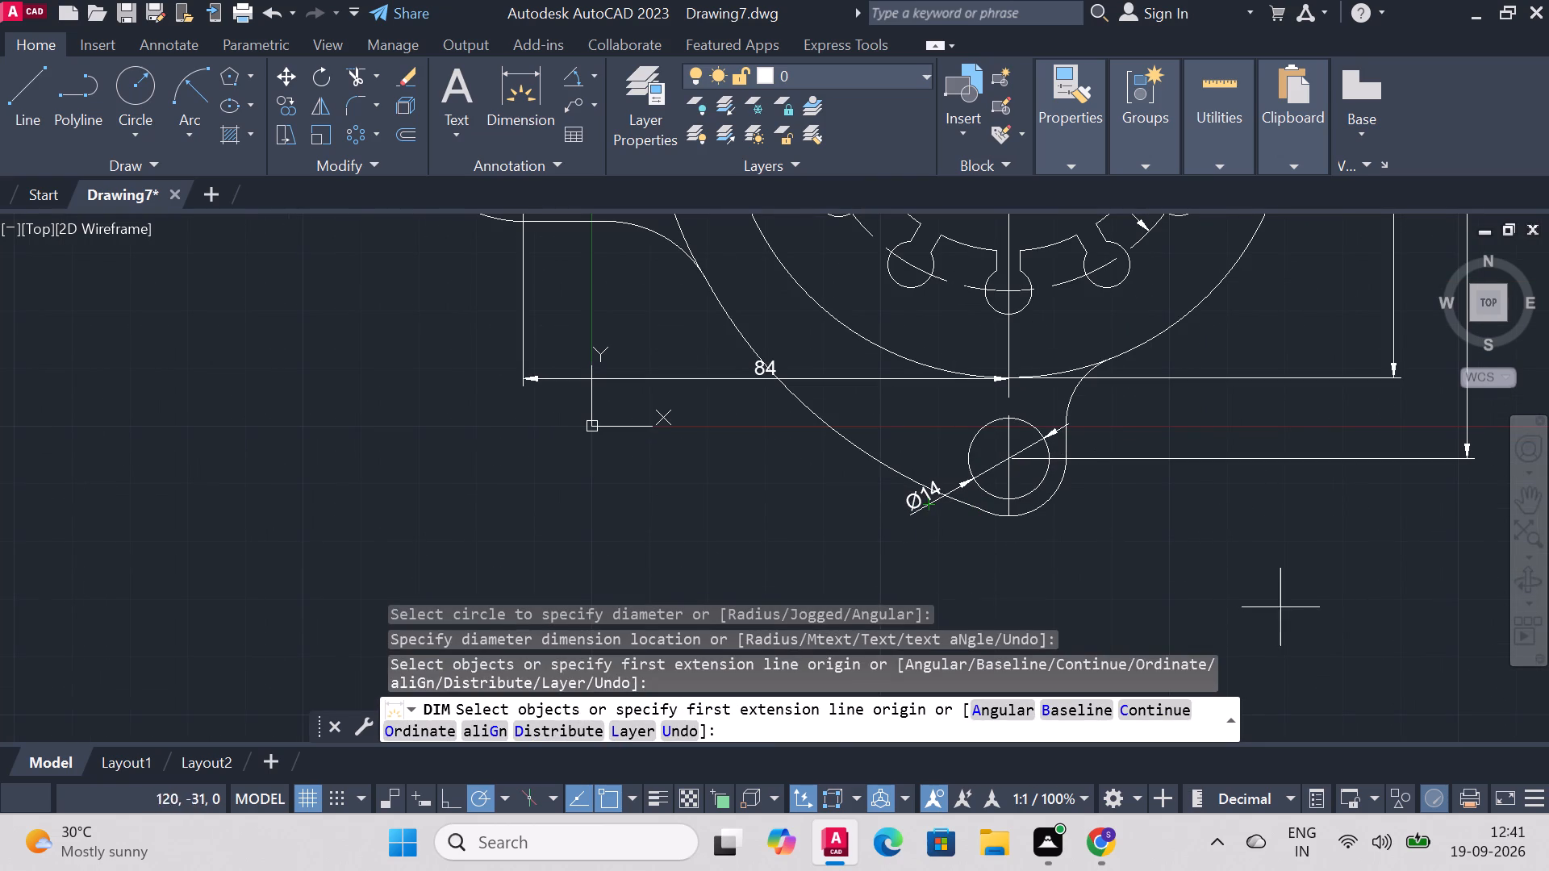
scroll(1059, 440, down, 2)
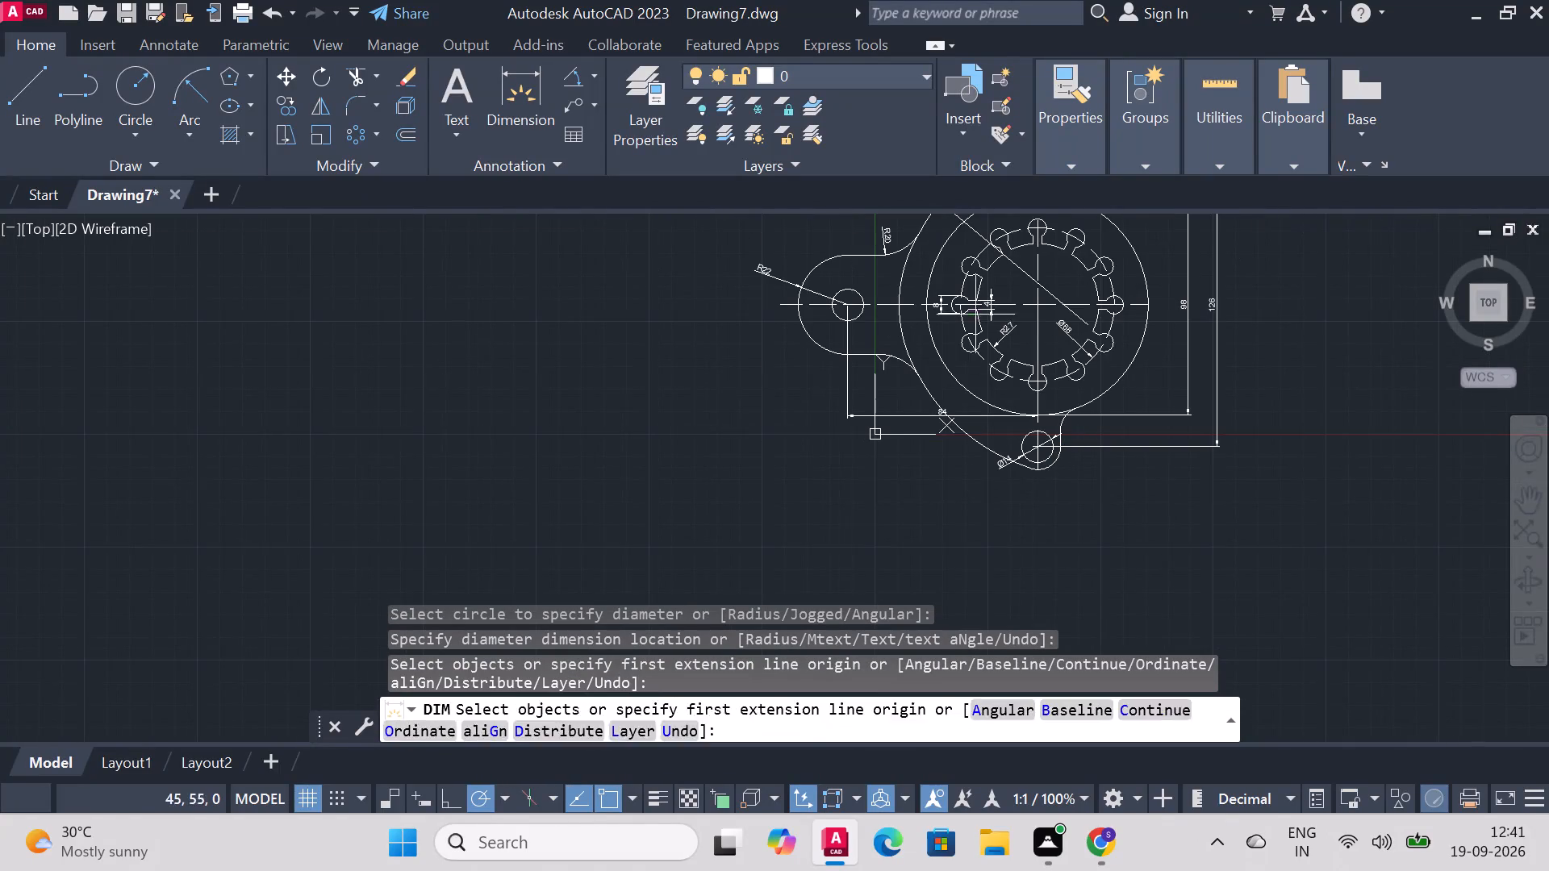
scroll(1025, 378, down, 1)
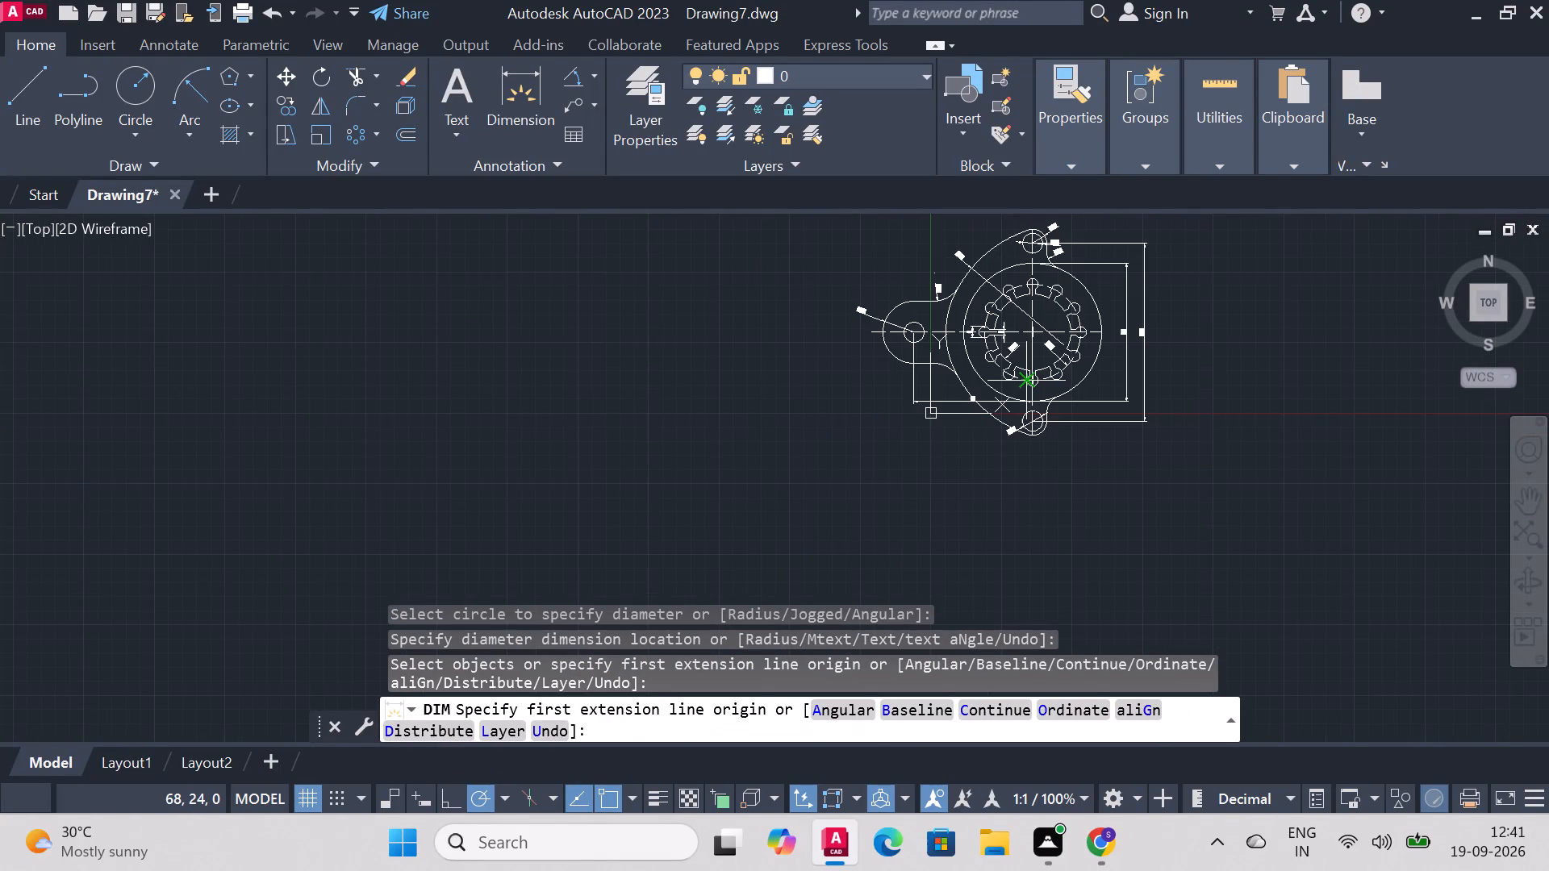
scroll(1109, 286, up, 2)
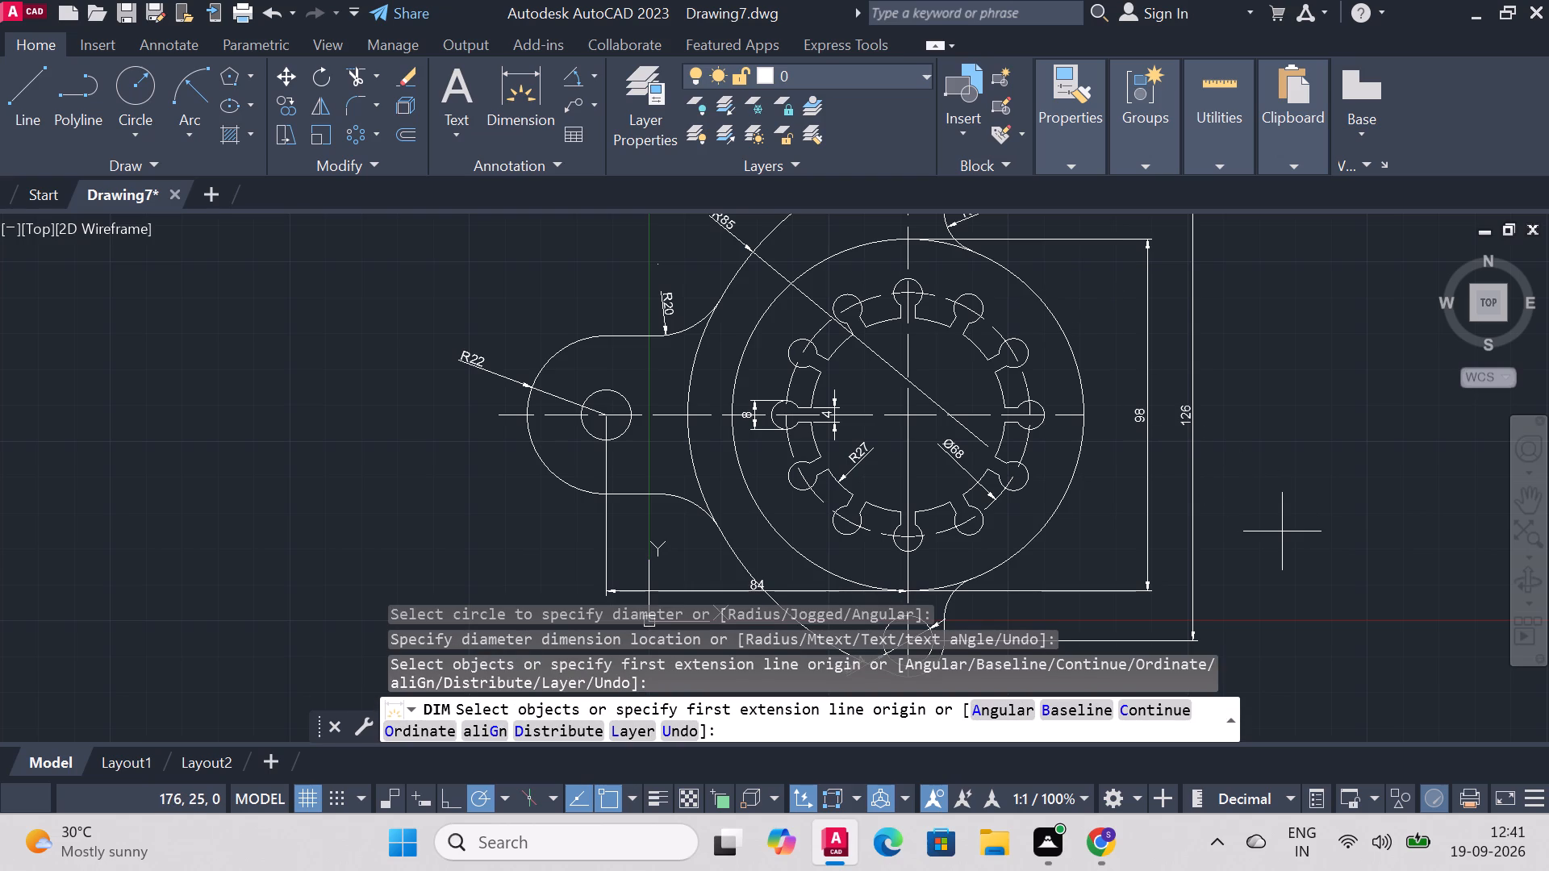
key(Escape)
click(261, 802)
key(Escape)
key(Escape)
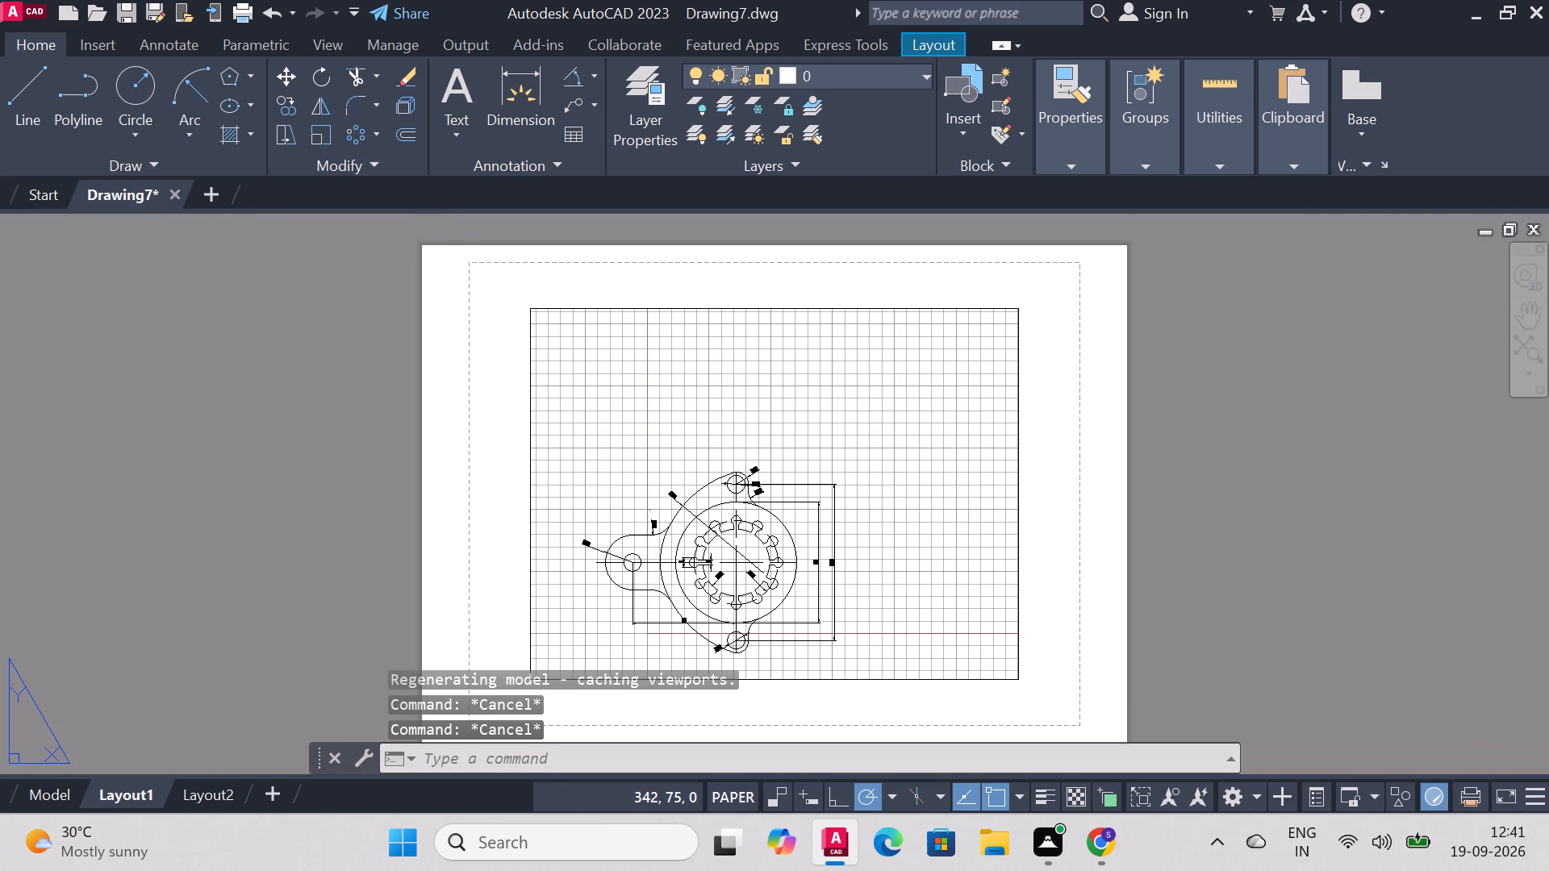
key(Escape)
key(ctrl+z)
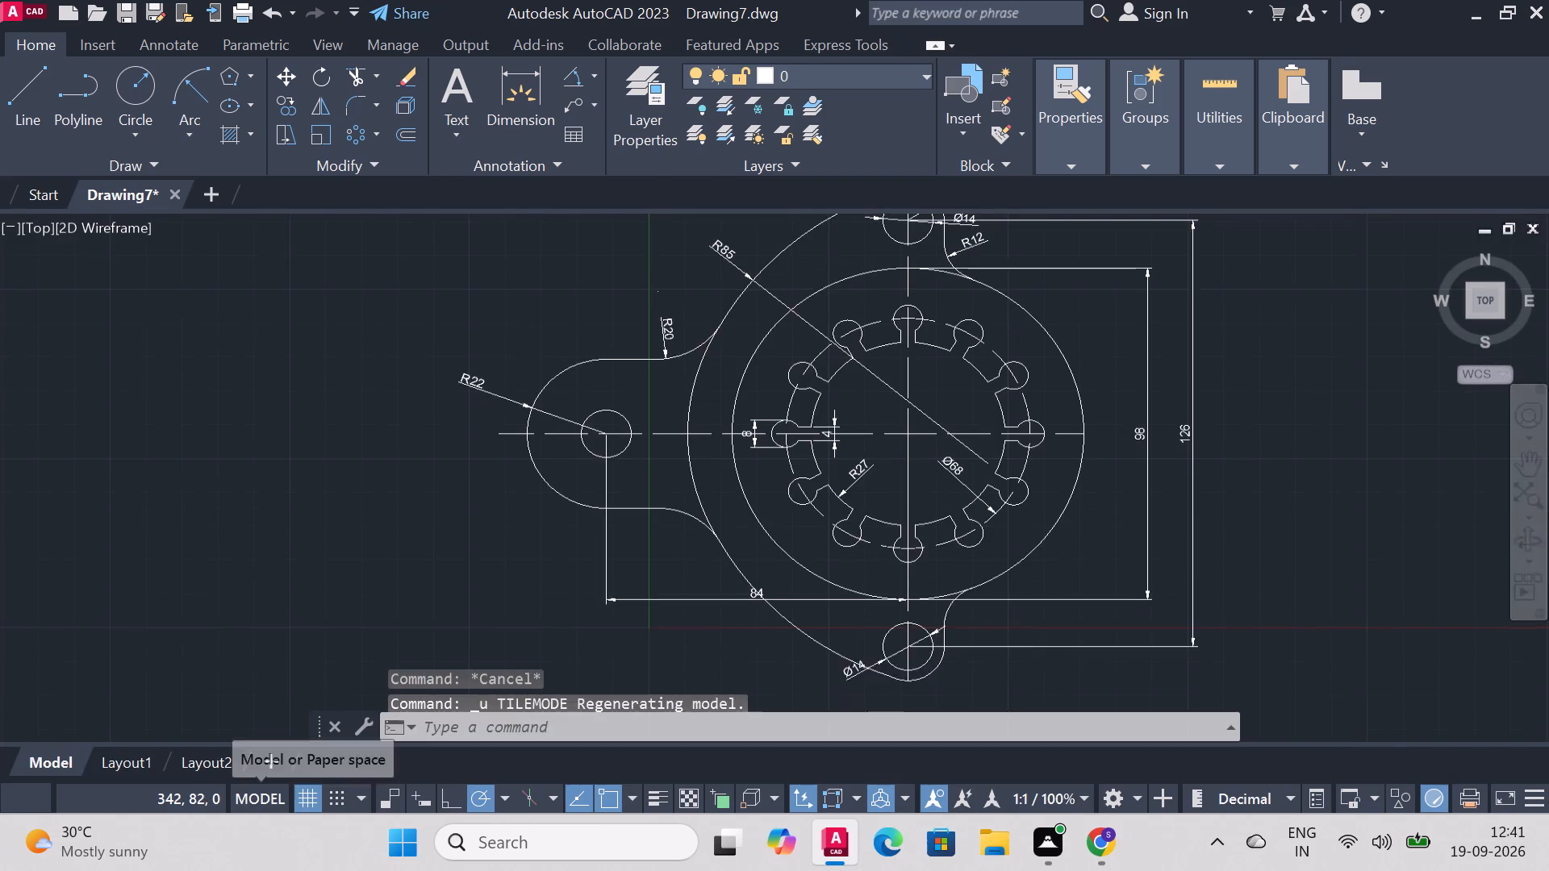
Turn off the log file with the LOGFILEOFF command.
scroll(1324, 561, down, 1)
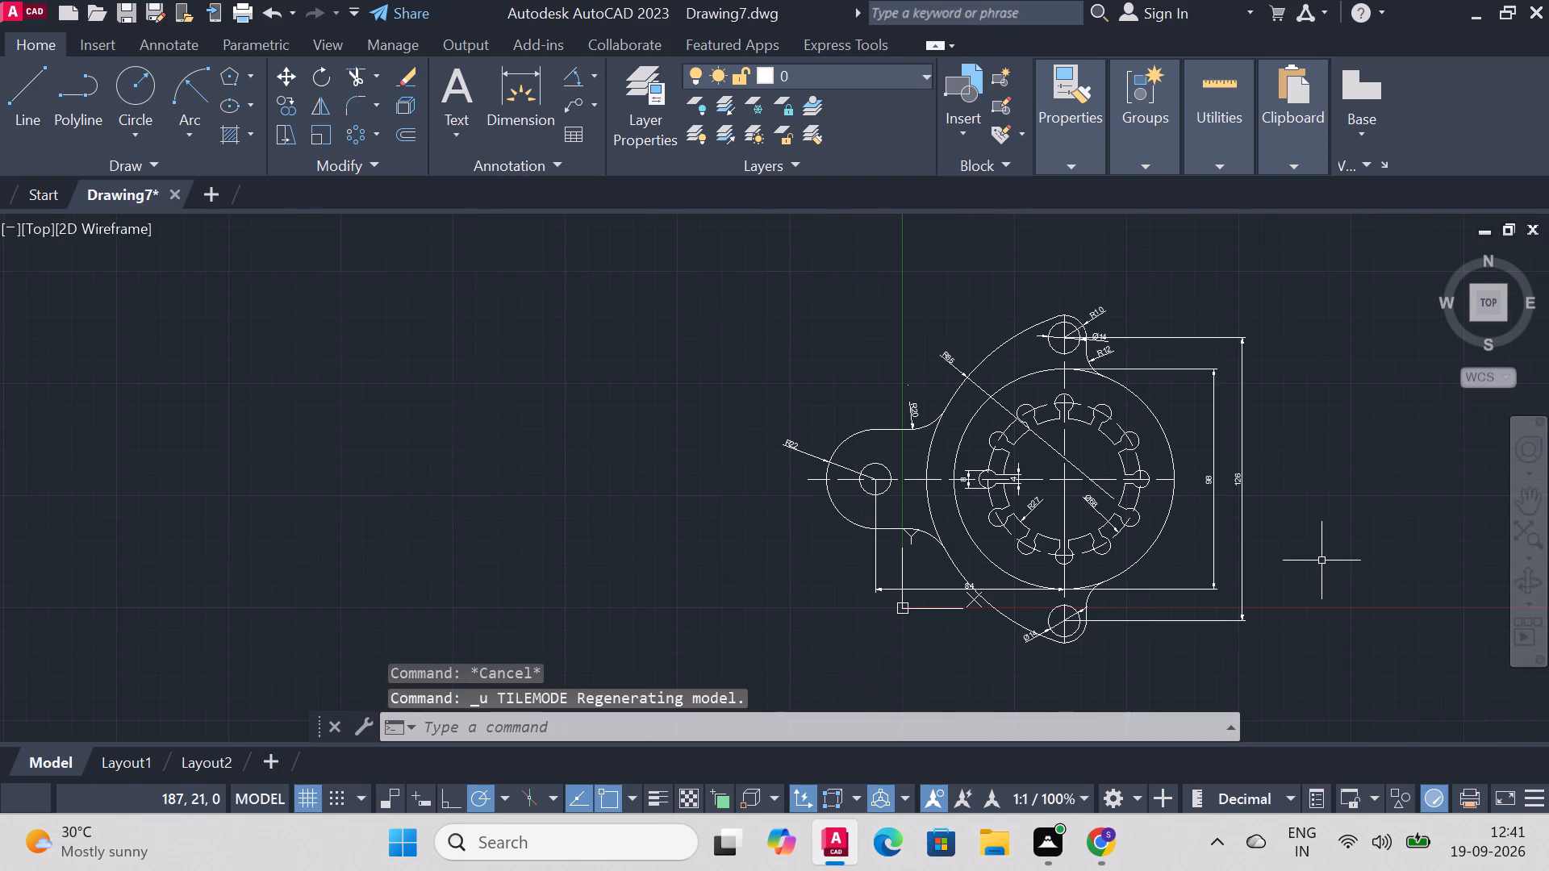
text(log)
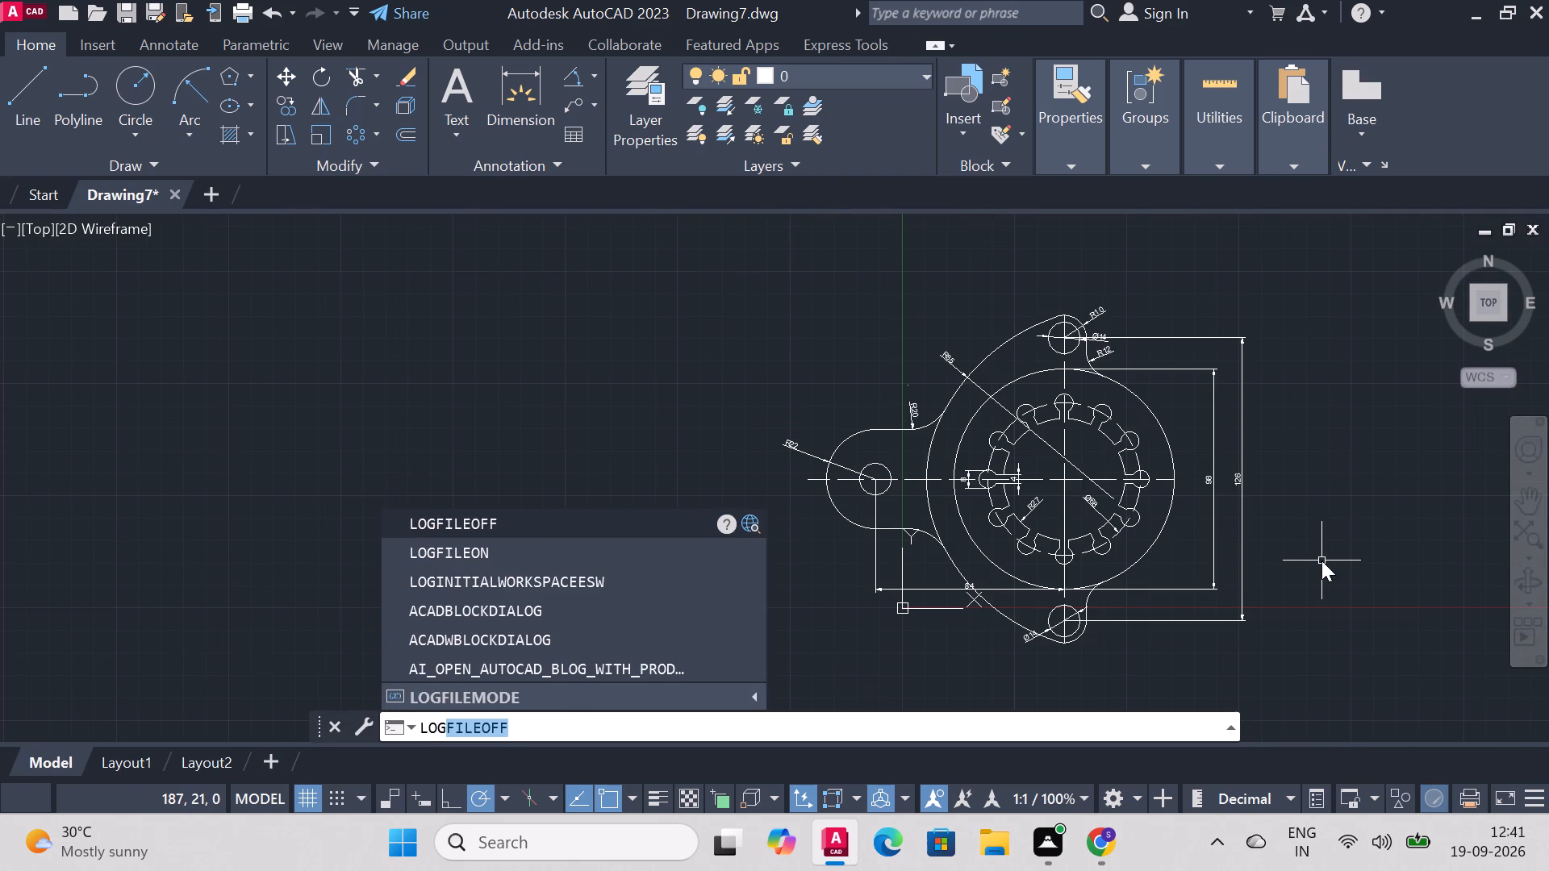
text(fil)
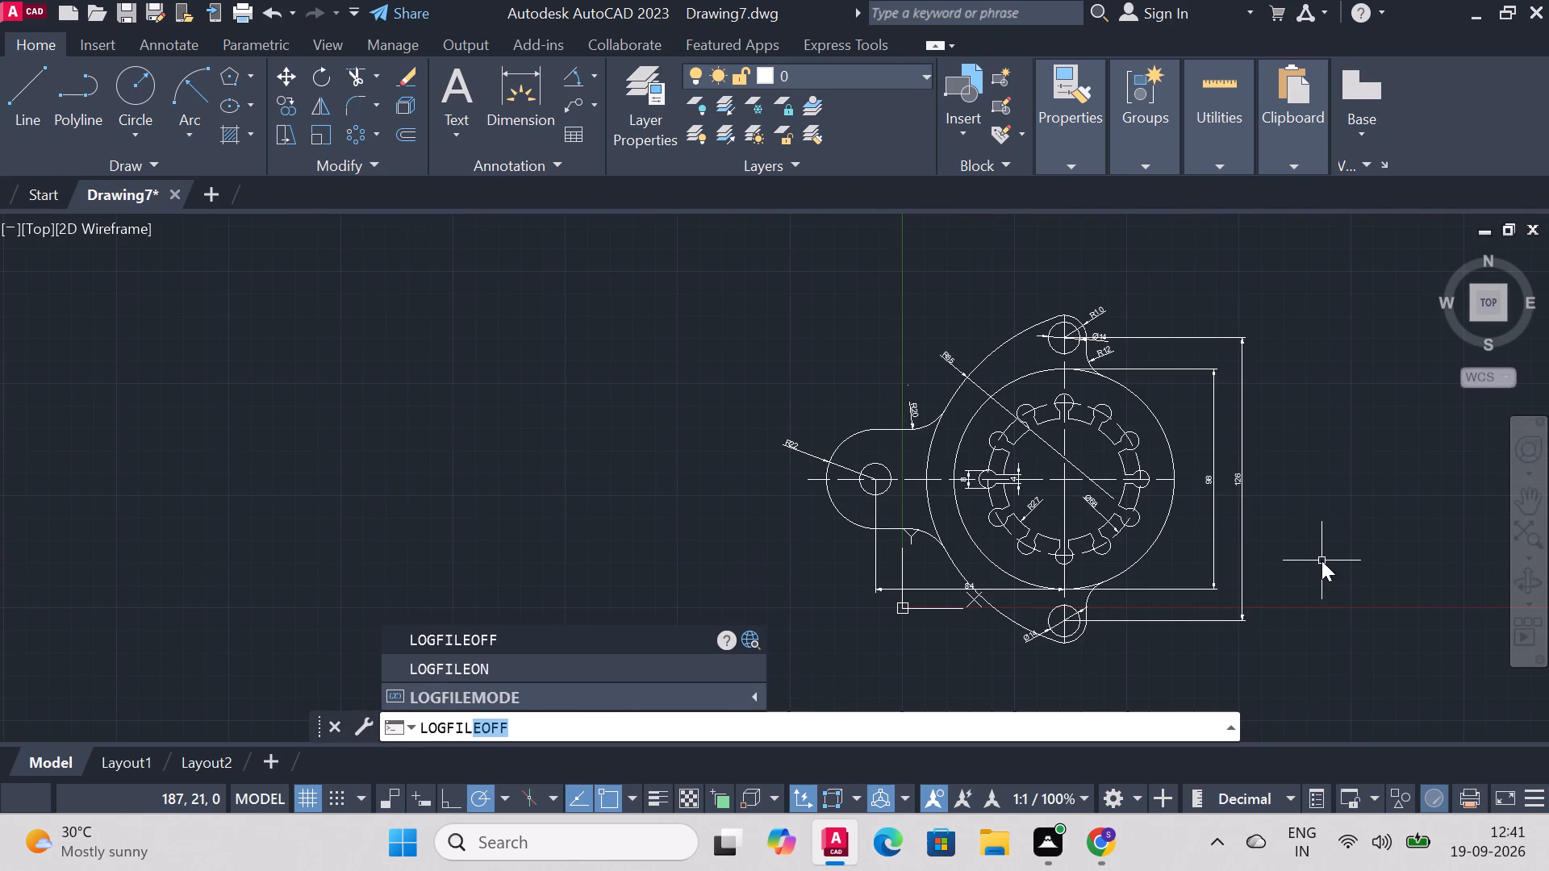
key(Return)
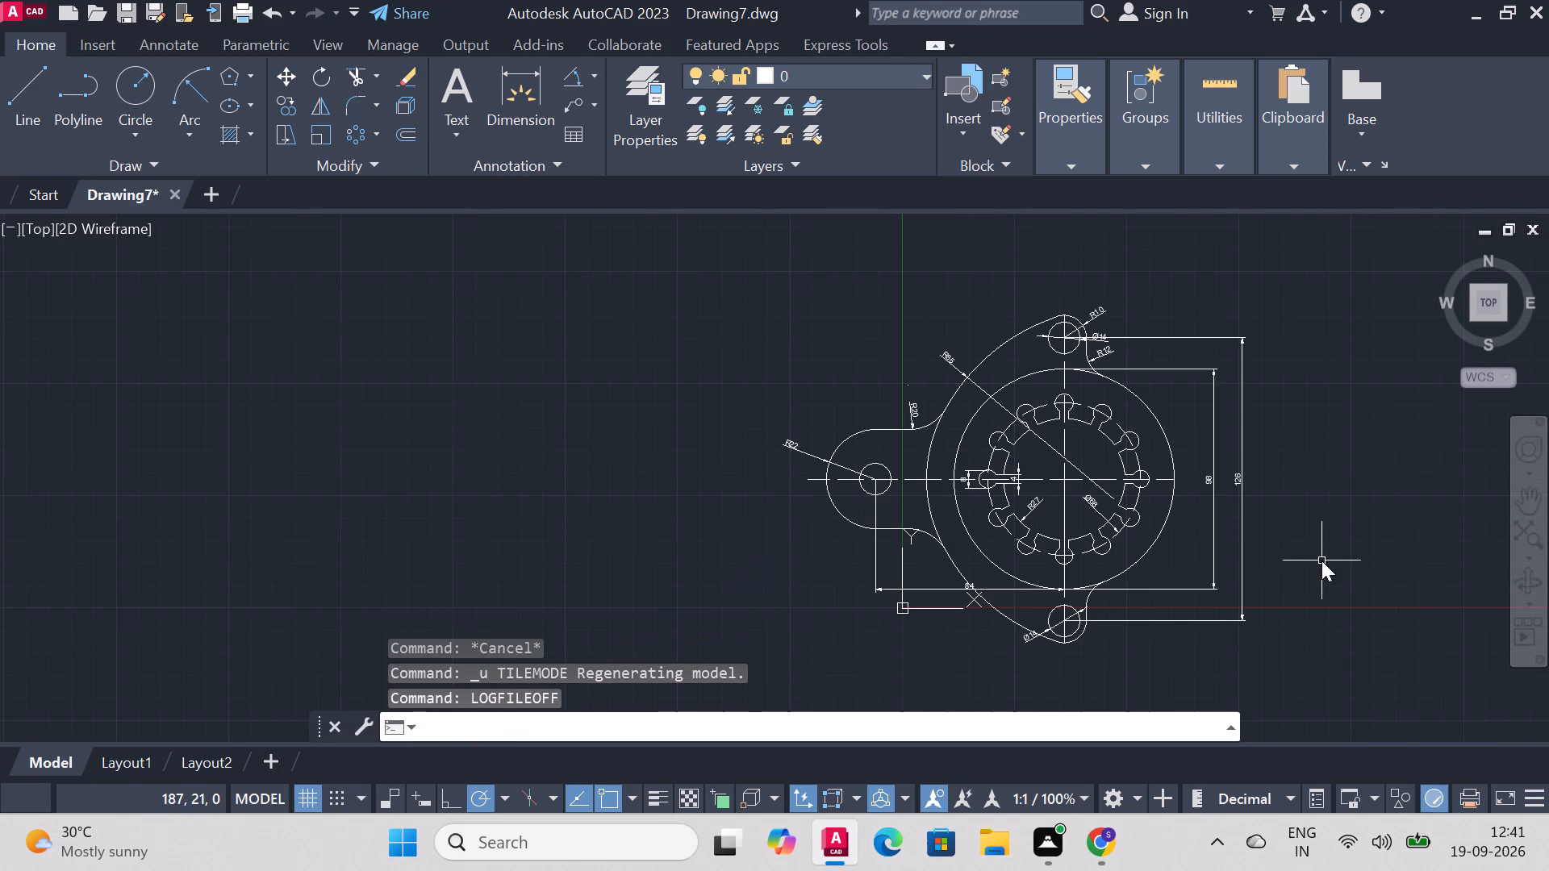
Save the drawing on the Desktop as "mechanical circular mounting flange", trimming the pasted description down to that name.
key(ctrl+s)
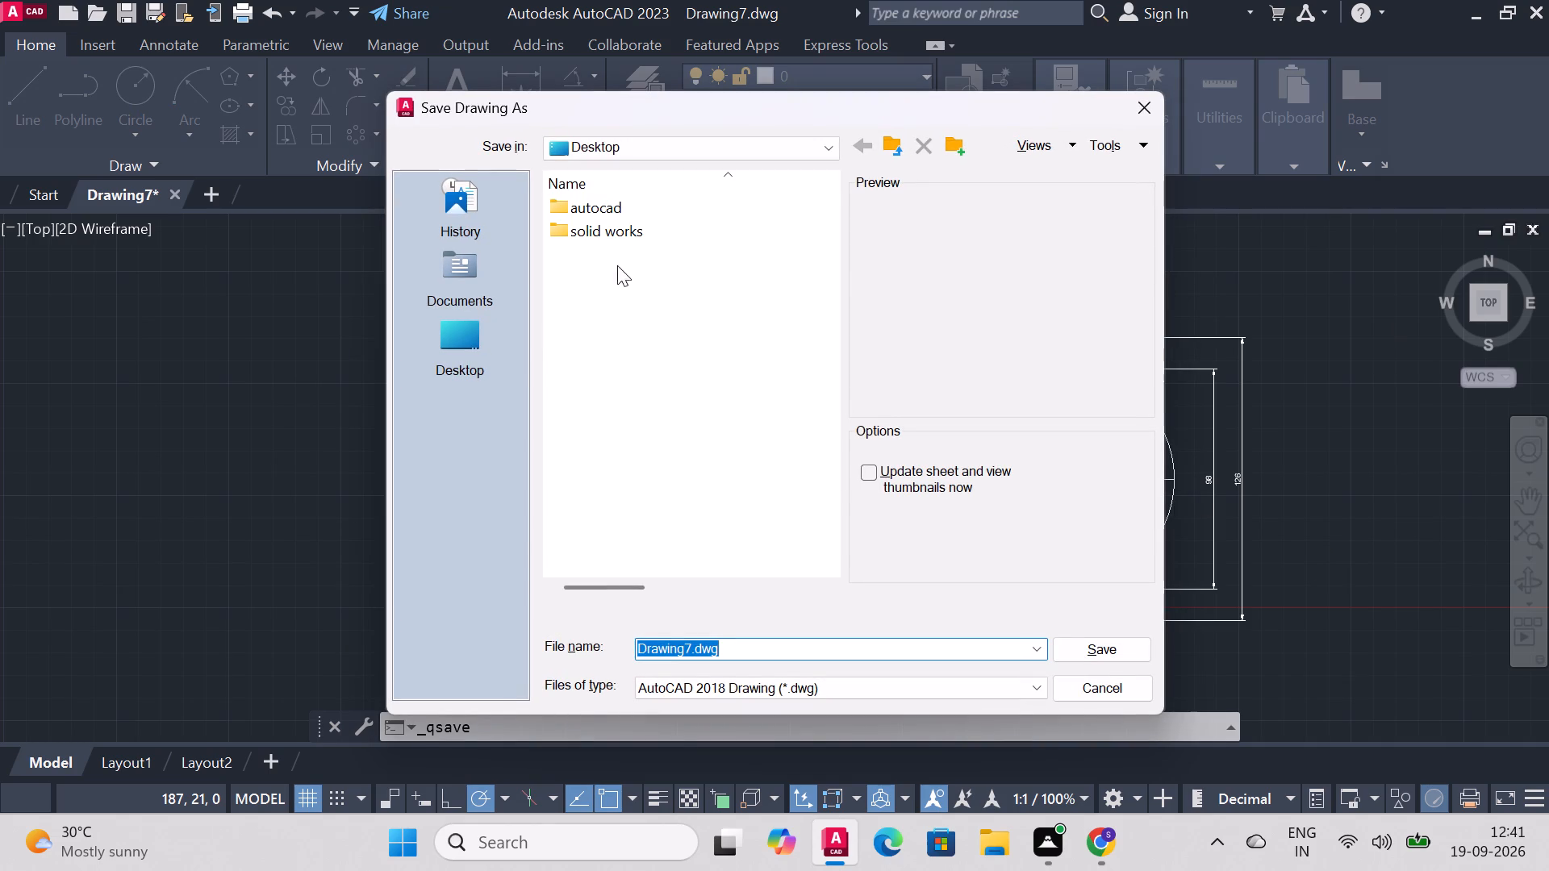
click(453, 346)
click(740, 623)
click(741, 637)
drag(741, 644, 401, 703)
key(ctrl+v)
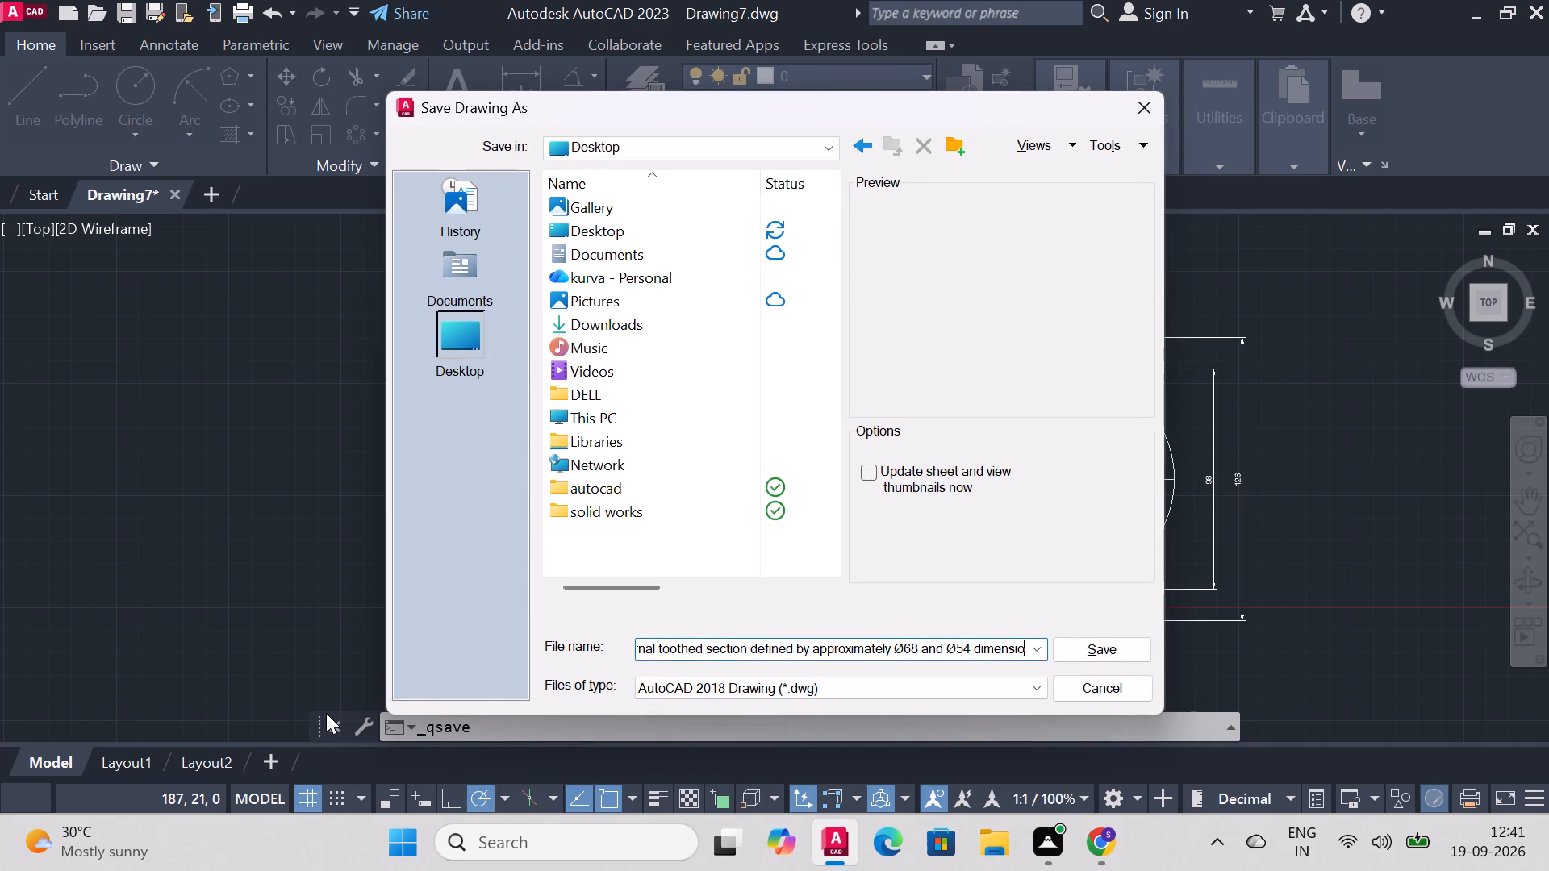
key(BackSpace)
key(BackSpace)
key(BackSpace)
key(BackSpace)
key(BackSpace)
key(BackSpace)
key(BackSpace)
key(BackSpace)
key(BackSpace)
key(BackSpace)
key(BackSpace)
key(BackSpace)
key(BackSpace)
key(BackSpace)
key(BackSpace)
key(BackSpace)
key(BackSpace)
key(BackSpace)
key(BackSpace)
key(BackSpace)
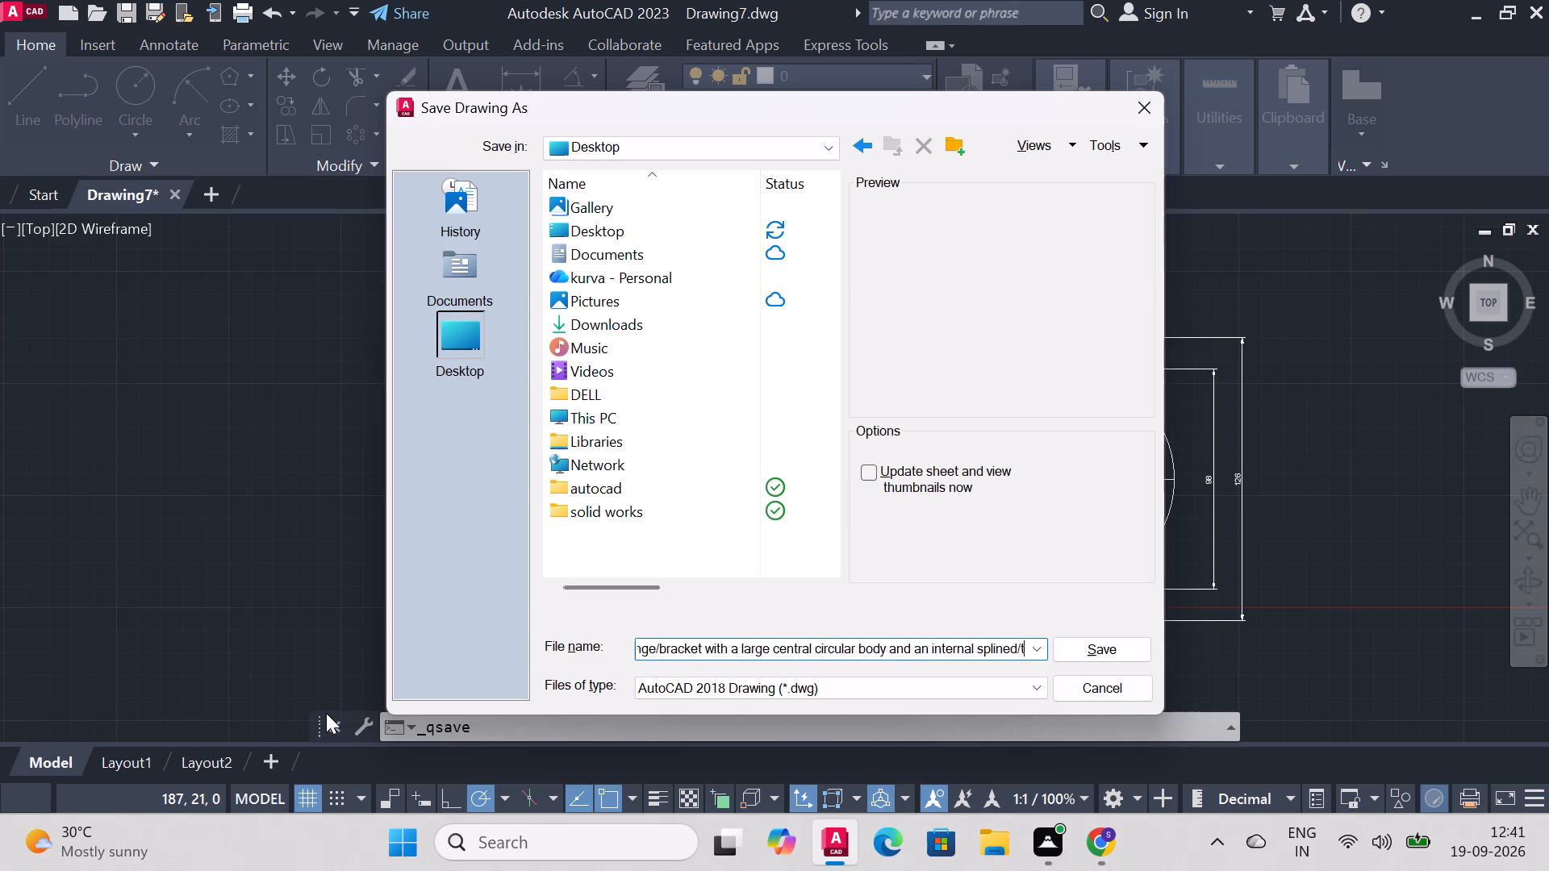
key(BackSpace)
key(BackSpace)
key(BackSpace)
key(BackSpace)
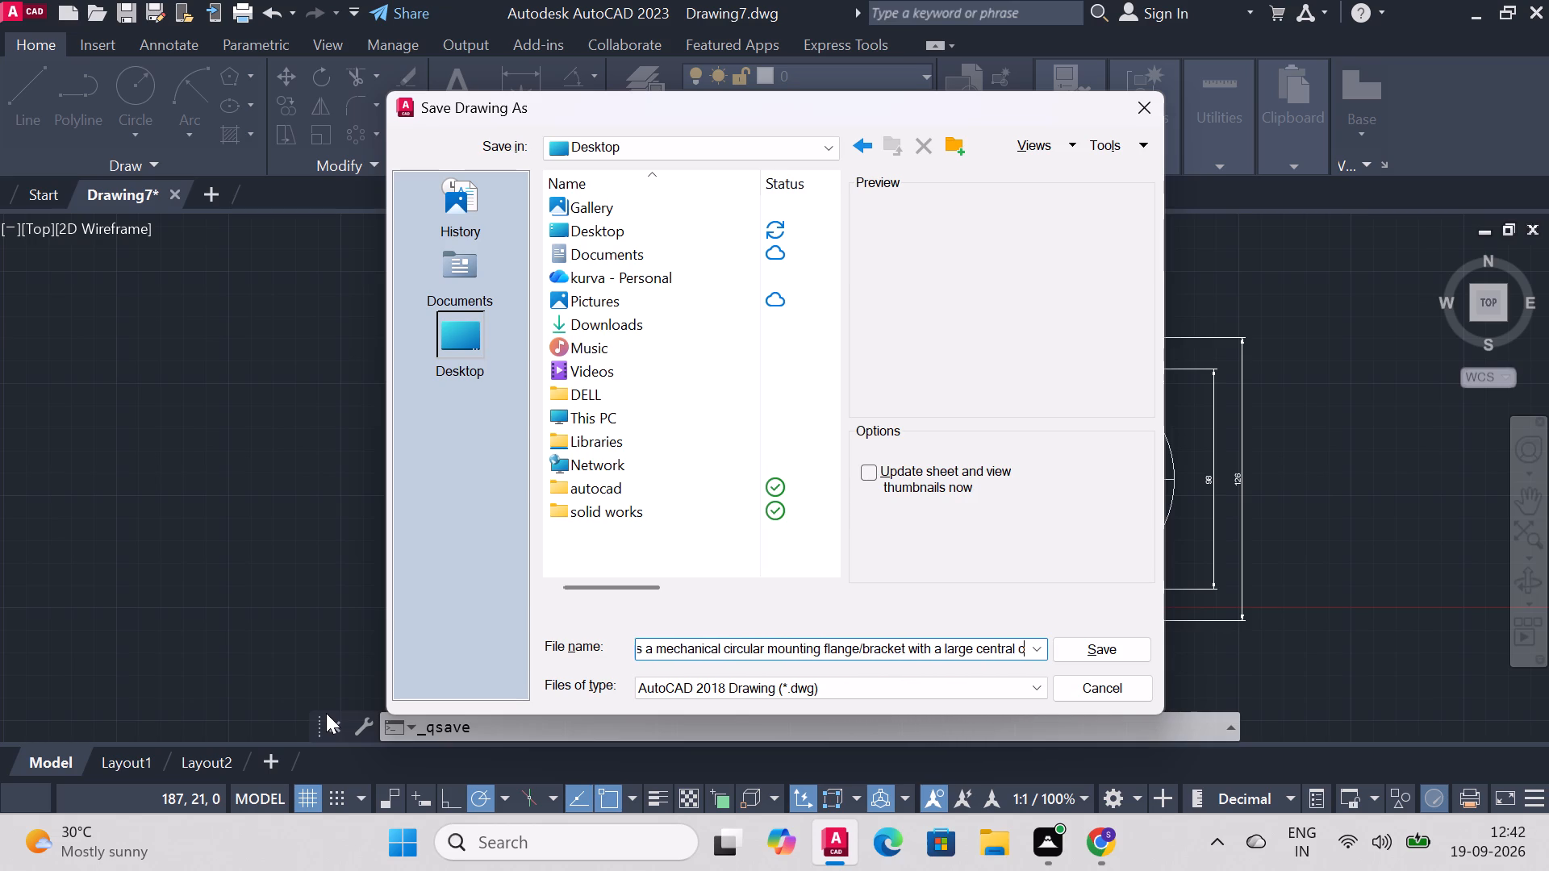
key(BackSpace)
key(BackSpace)
key(BackSpace)
key(BackSpace)
key(BackSpace)
key(BackSpace)
key(BackSpace)
key(BackSpace)
key(BackSpace)
key(BackSpace)
key(BackSpace)
key(BackSpace)
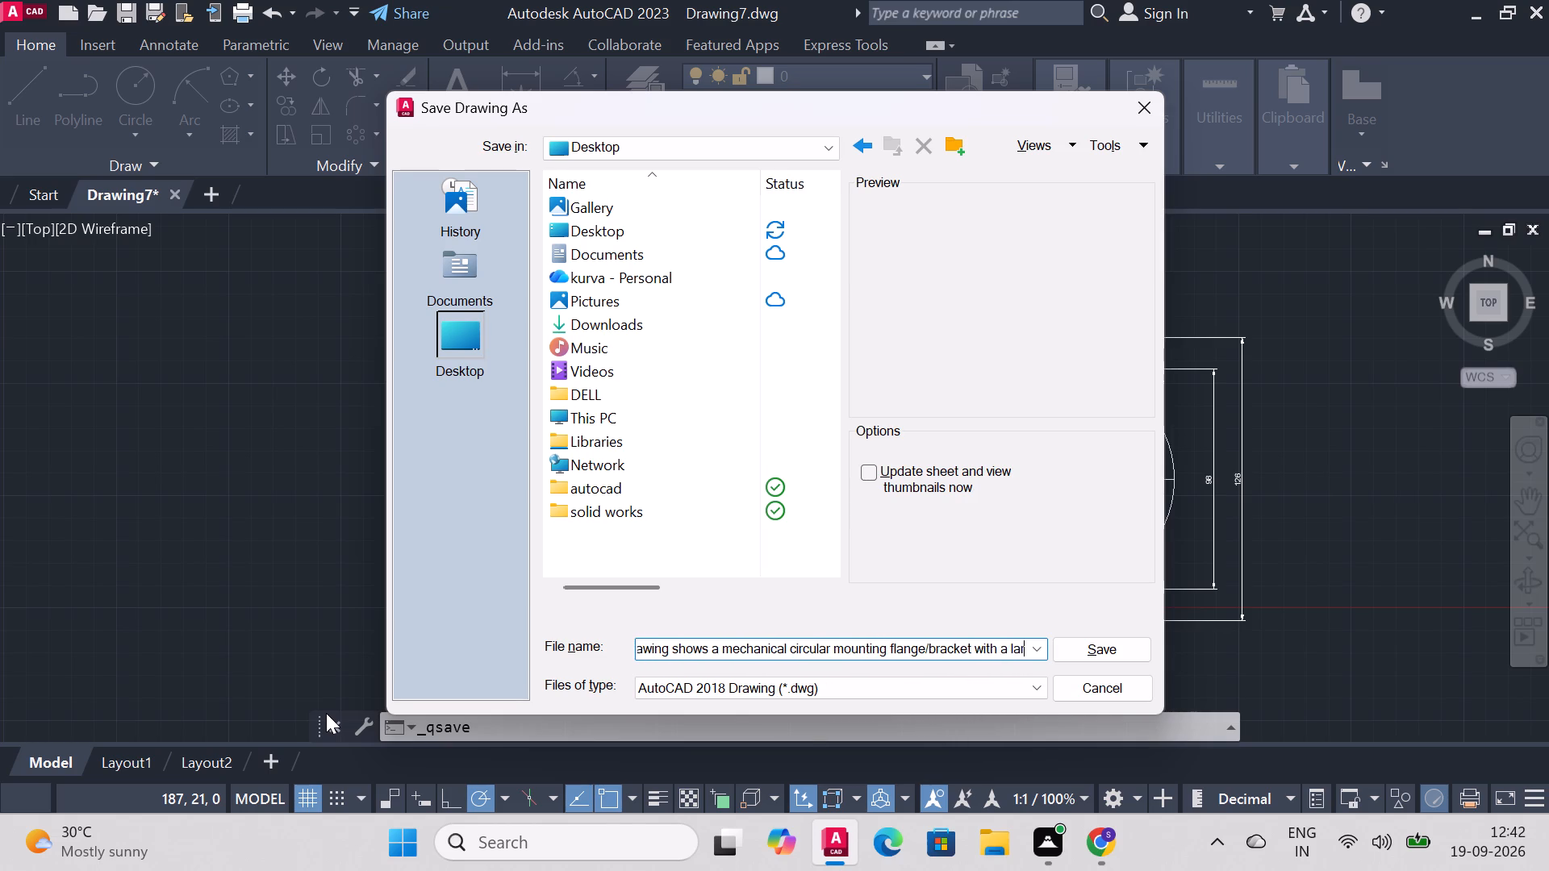
key(BackSpace)
key(BackSpace)
key(BackSpace)
key(BackSpace)
key(BackSpace)
key(BackSpace)
key(BackSpace)
key(BackSpace)
key(BackSpace)
key(BackSpace)
key(BackSpace)
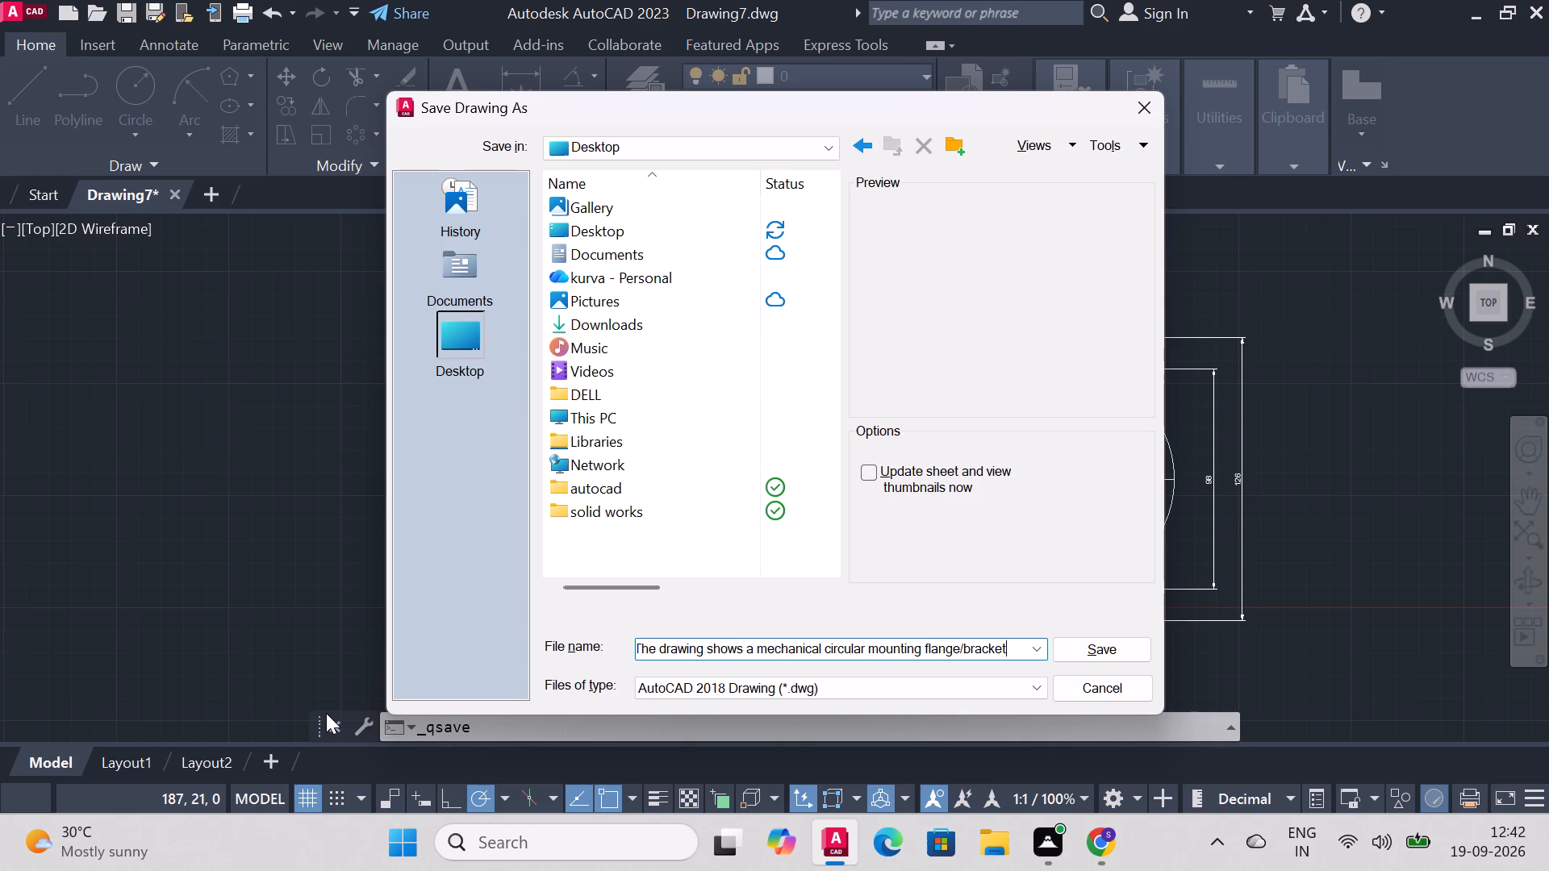
key(BackSpace)
key(BackSpace)
key(BackSpace)
key(BackSpace)
key(BackSpace)
key(BackSpace)
key(BackSpace)
key(BackSpace)
key(Left)
key(Left)
key(Left)
key(Left)
key(Left)
key(Left)
key(Left)
key(Left)
key(Left)
key(Left)
key(Left)
key(Left)
key(Left)
key(Left)
key(Left)
key(Left)
key(Left)
key(Left)
key(Left)
key(Left)
key(Left)
key(Left)
key(Left)
key(Right)
key(BackSpace)
key(BackSpace)
key(BackSpace)
key(BackSpace)
key(BackSpace)
key(BackSpace)
key(BackSpace)
key(BackSpace)
key(BackSpace)
key(BackSpace)
key(BackSpace)
key(BackSpace)
key(BackSpace)
key(BackSpace)
key(BackSpace)
key(BackSpace)
key(BackSpace)
key(BackSpace)
key(BackSpace)
key(BackSpace)
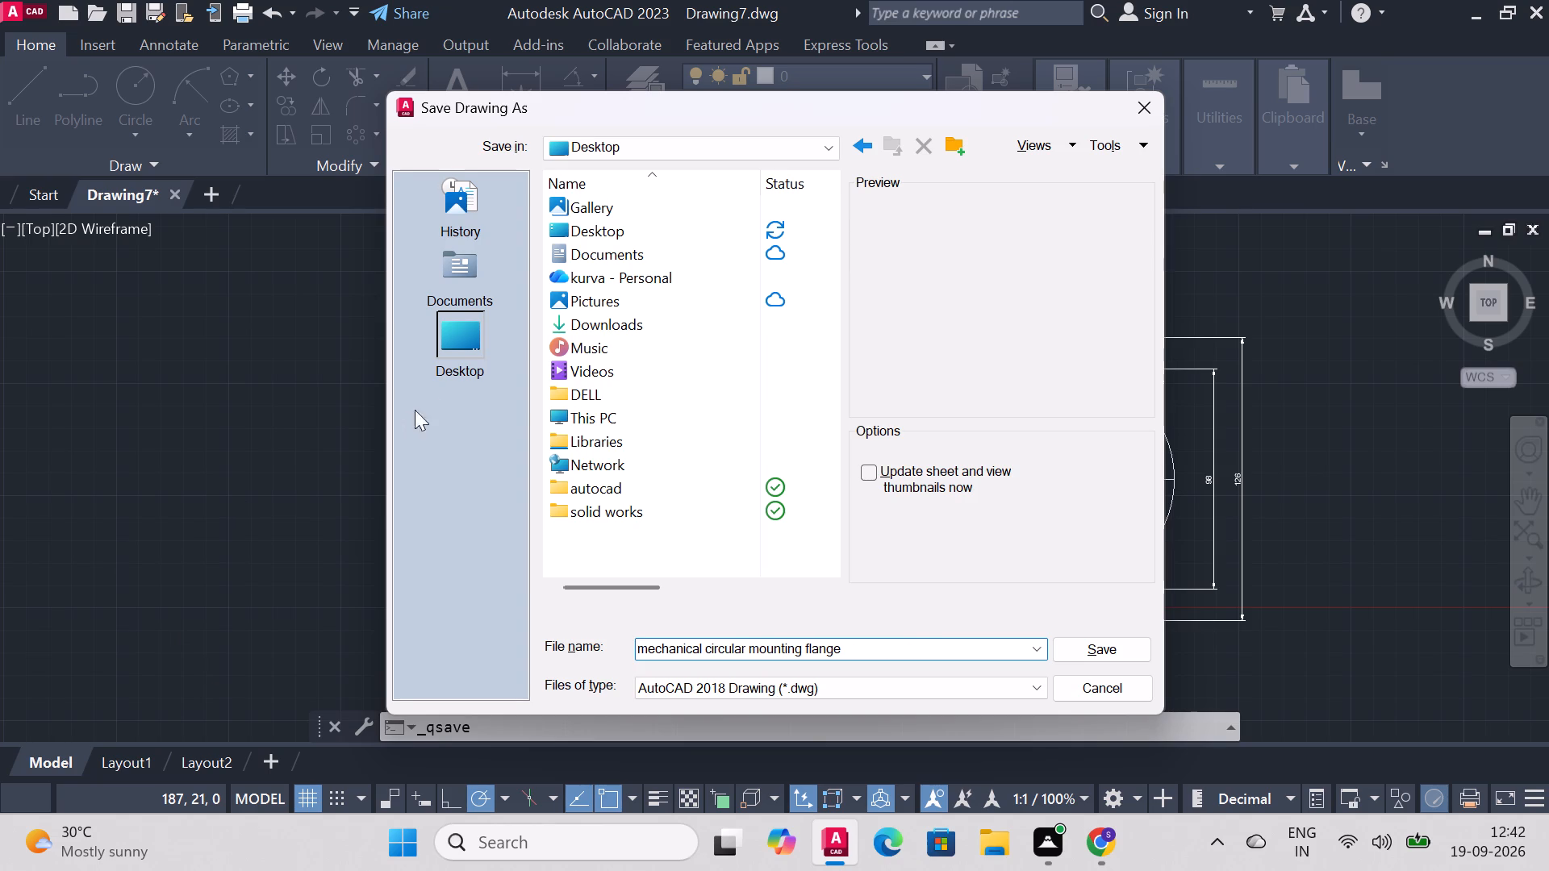
click(444, 340)
click(1122, 650)
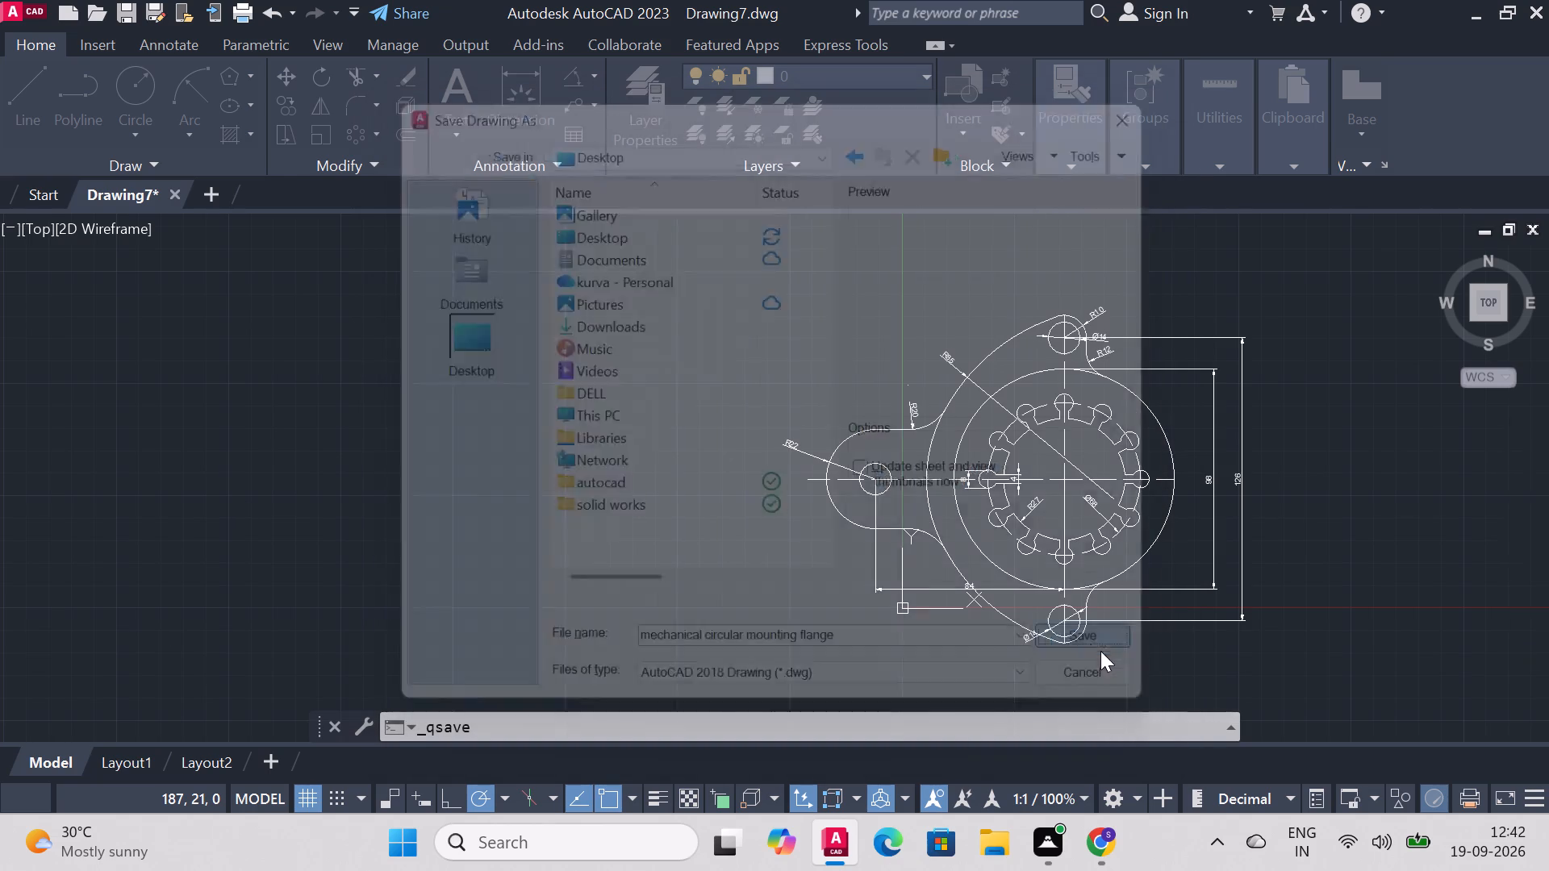
Set up a plot with DWG To PDF.pc3, a window around the whole dimensioned part, and landscape orientation.
text(plot)
key(Return)
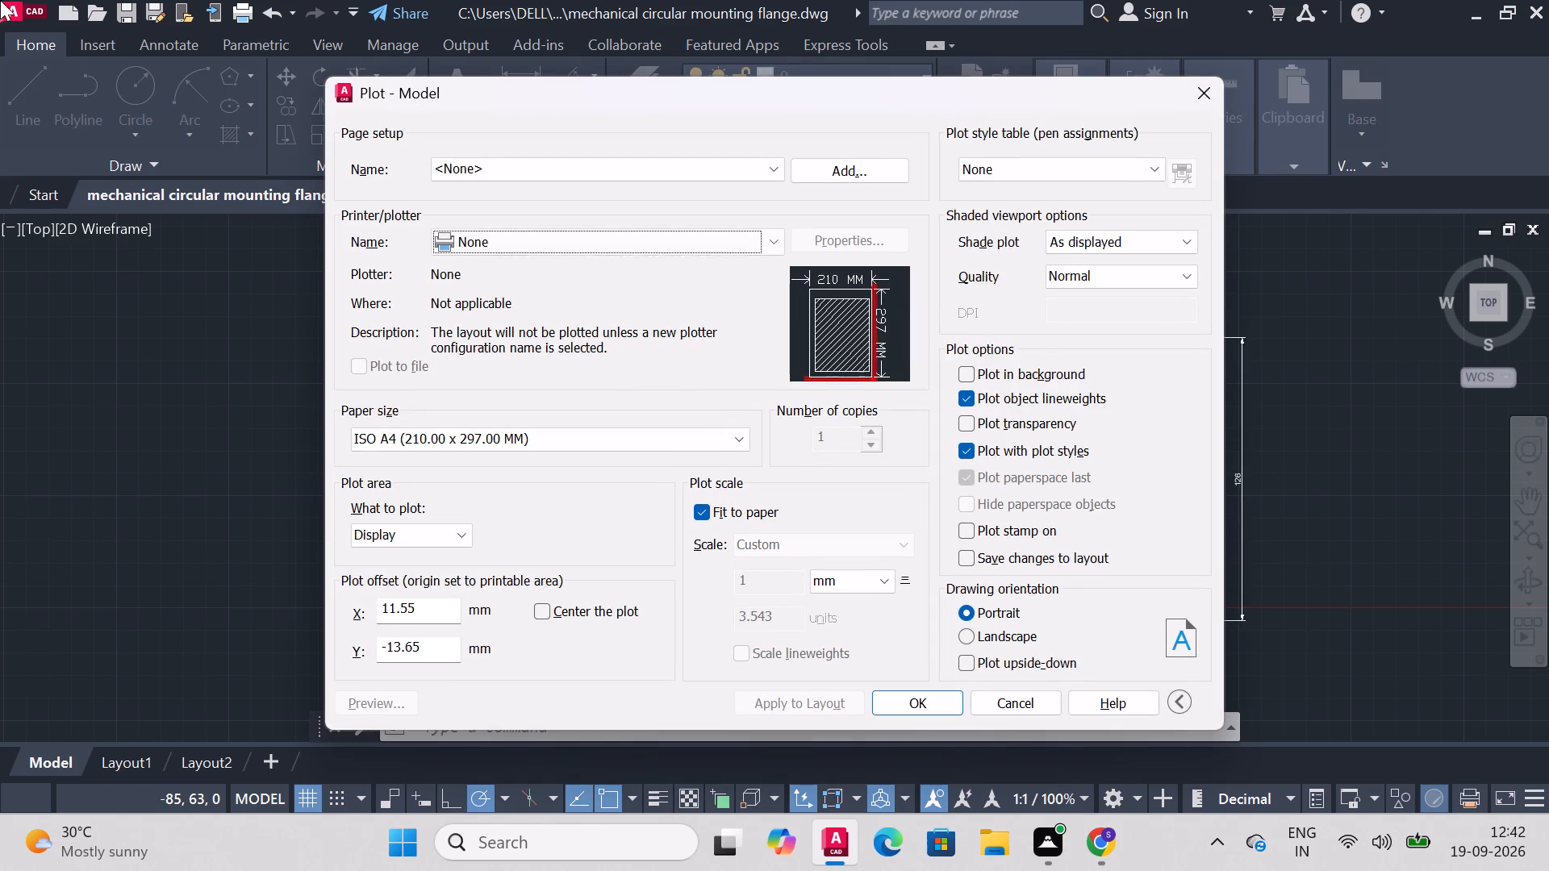
click(635, 248)
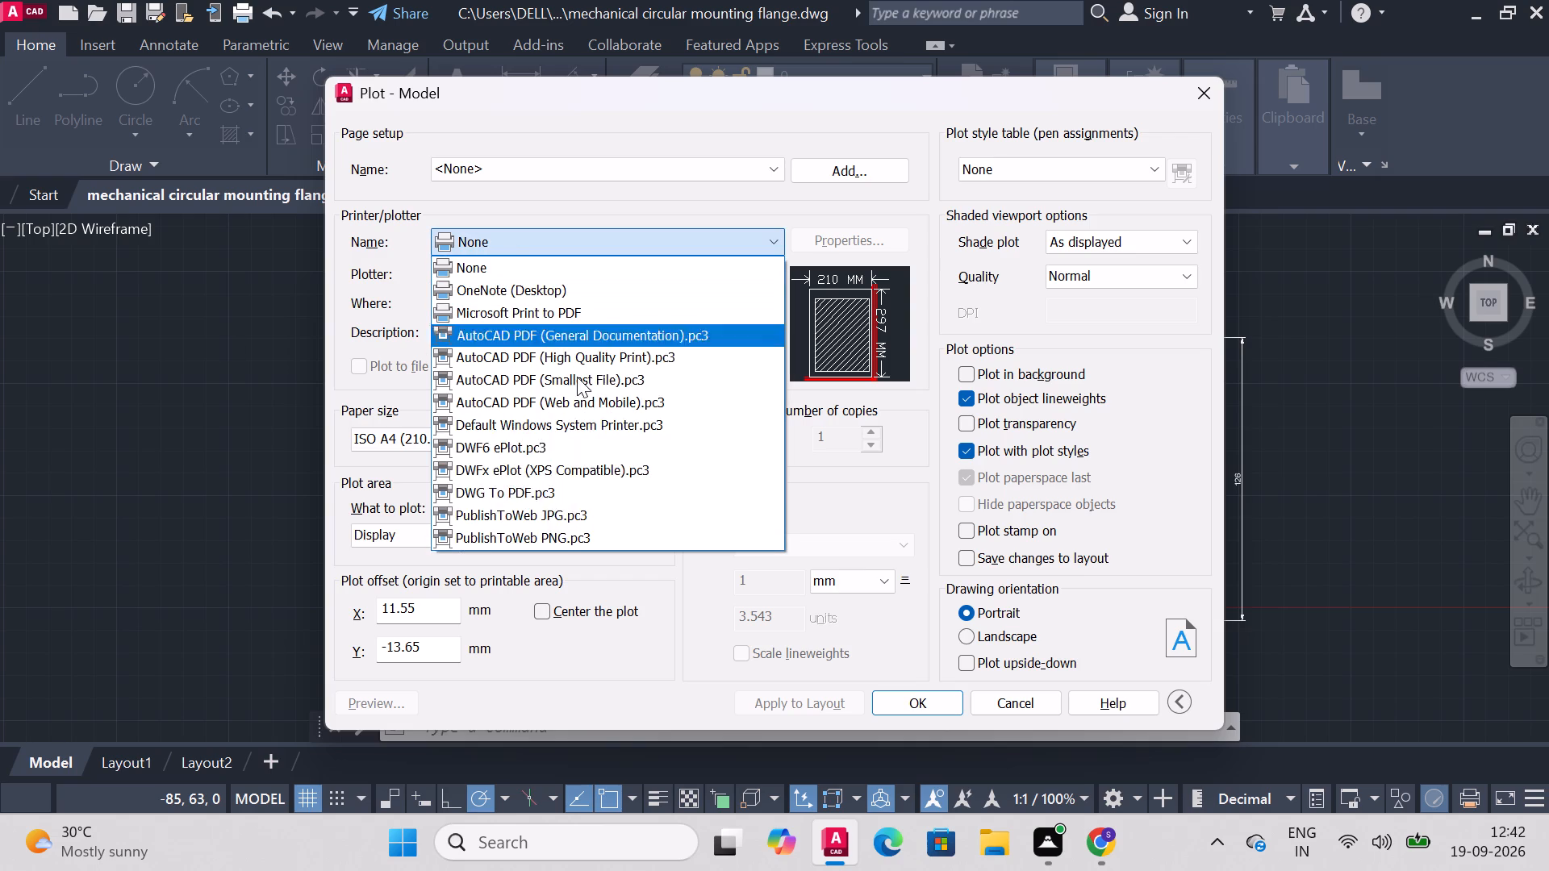
click(548, 495)
click(430, 534)
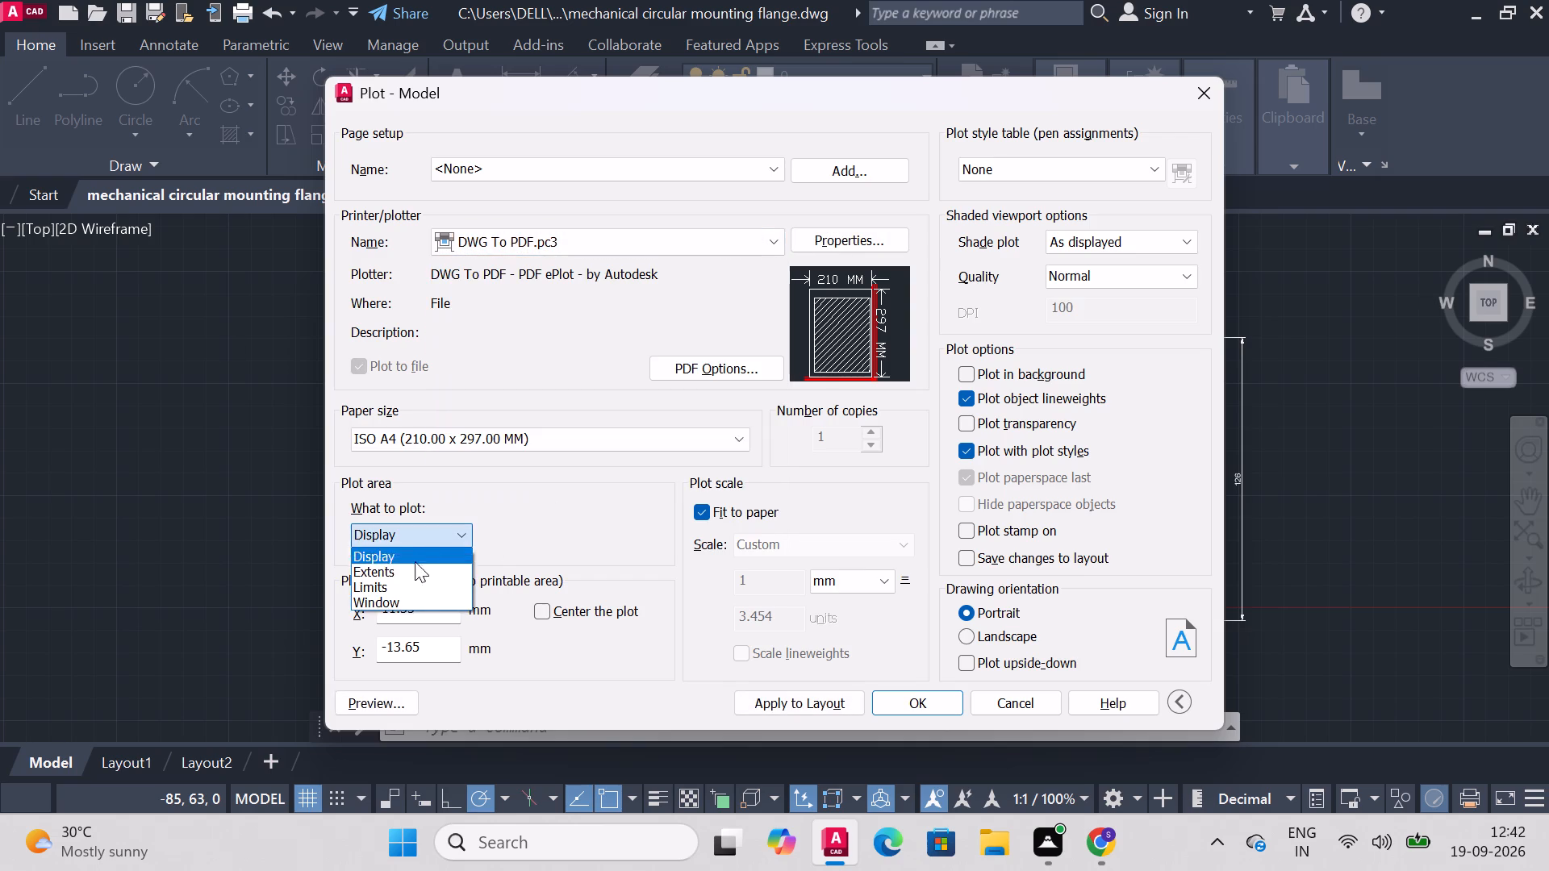
click(403, 600)
click(754, 235)
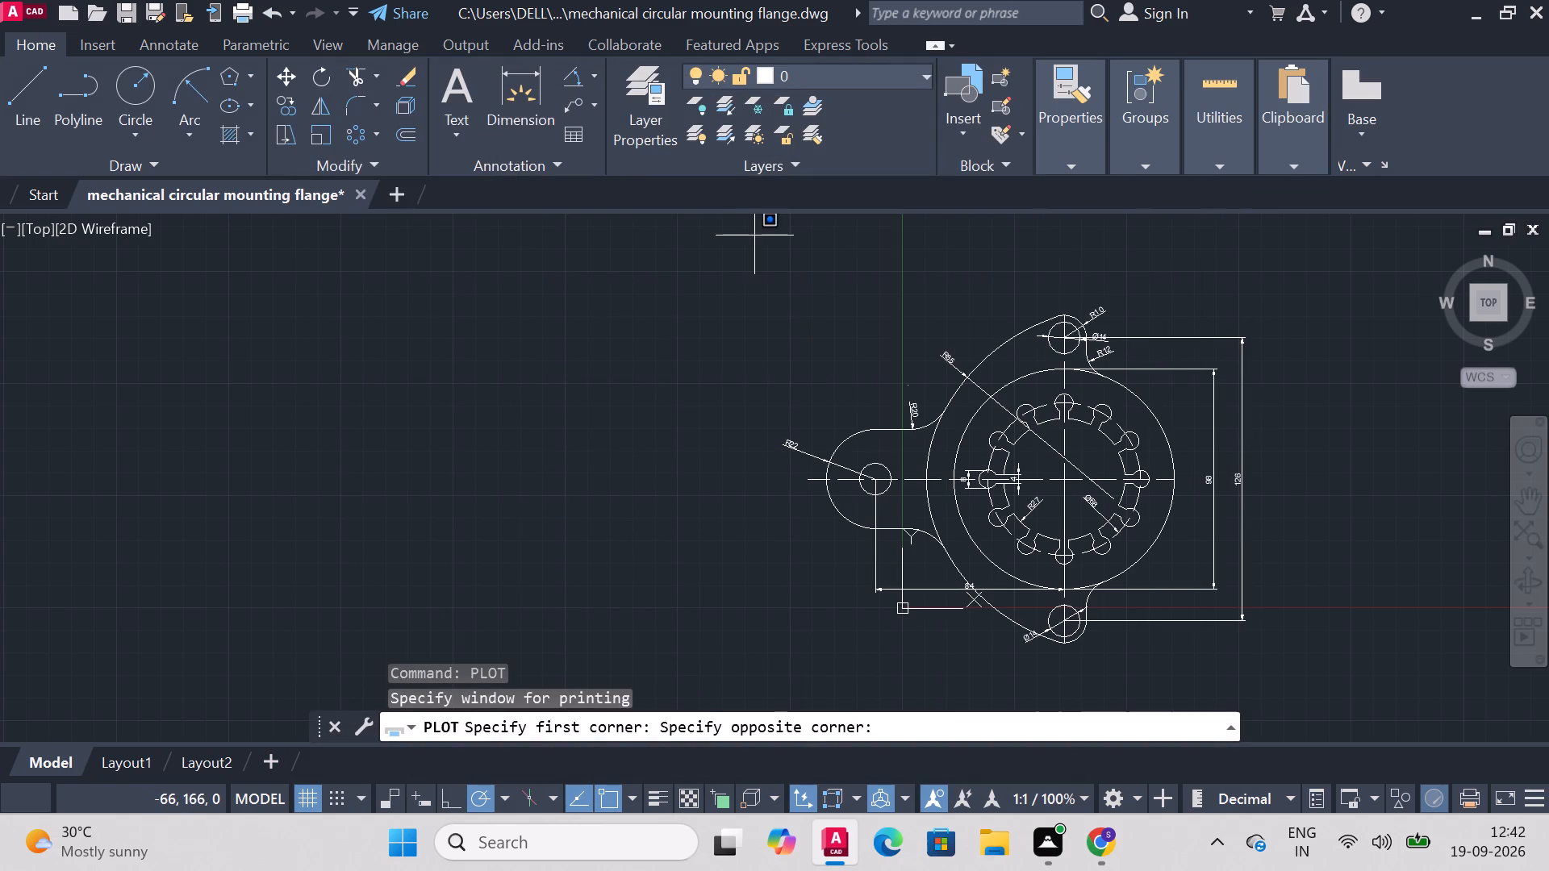
click(1299, 673)
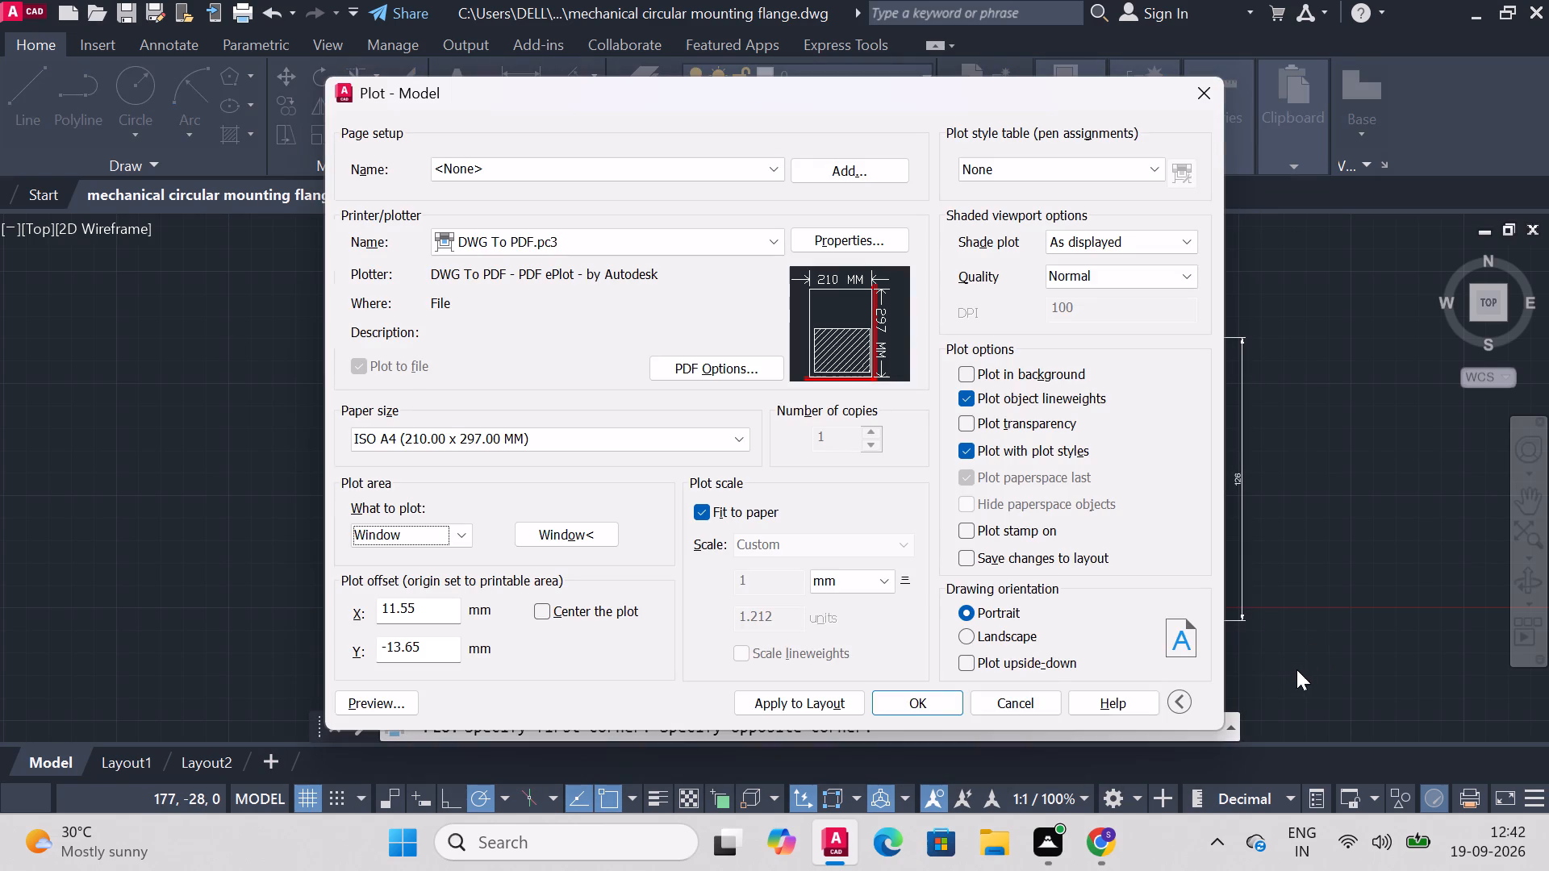
click(961, 633)
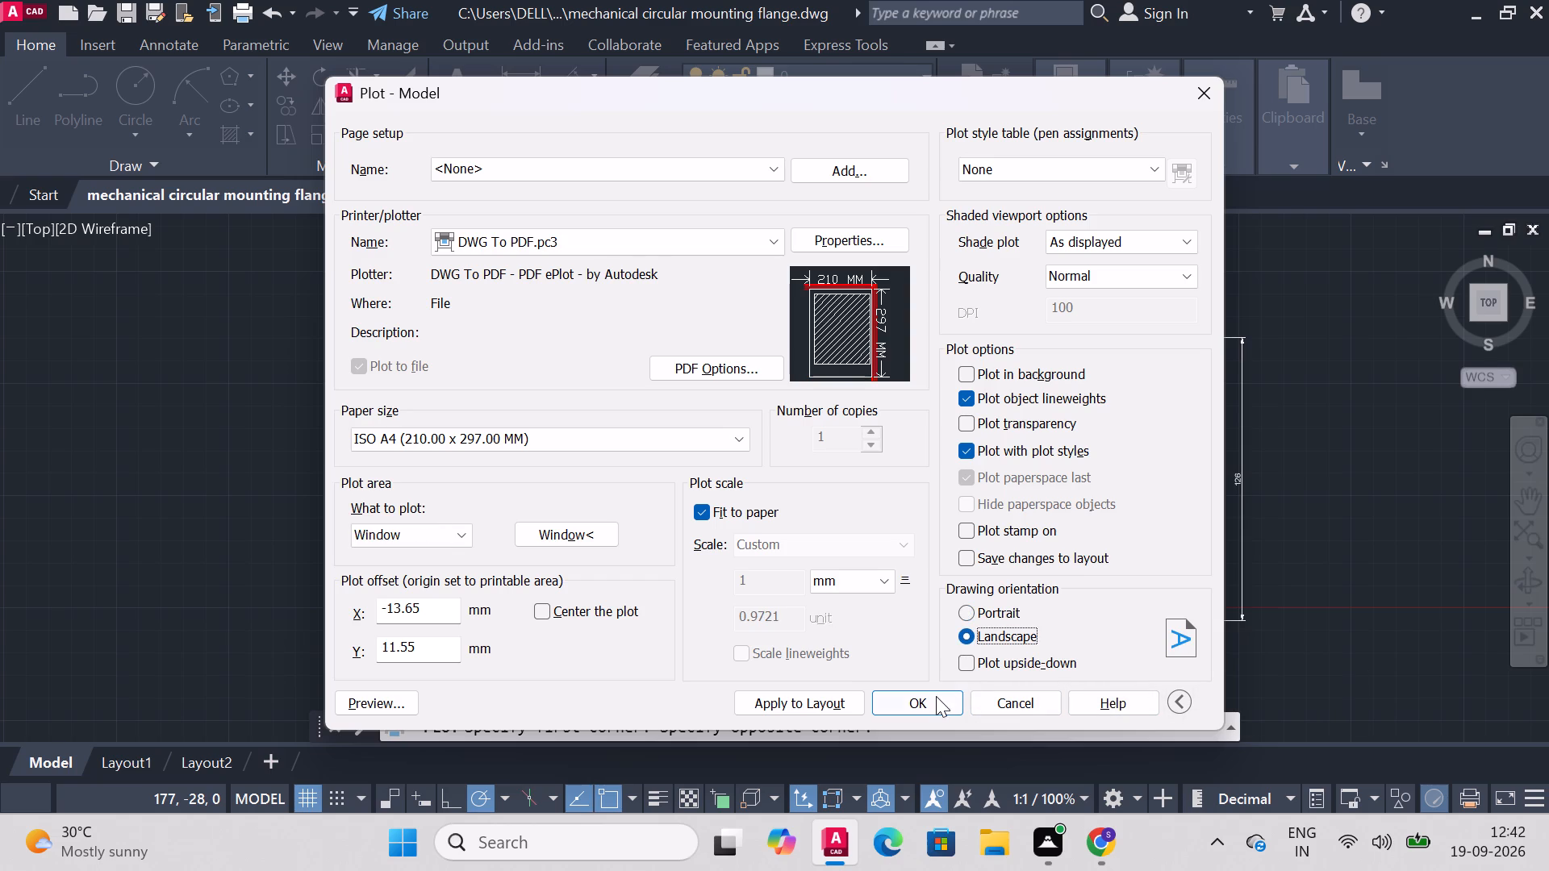
Plot to the Desktop as "mechanical circular mounting flange-Model.pdf", review the opened PDF and close it.
click(936, 696)
click(459, 353)
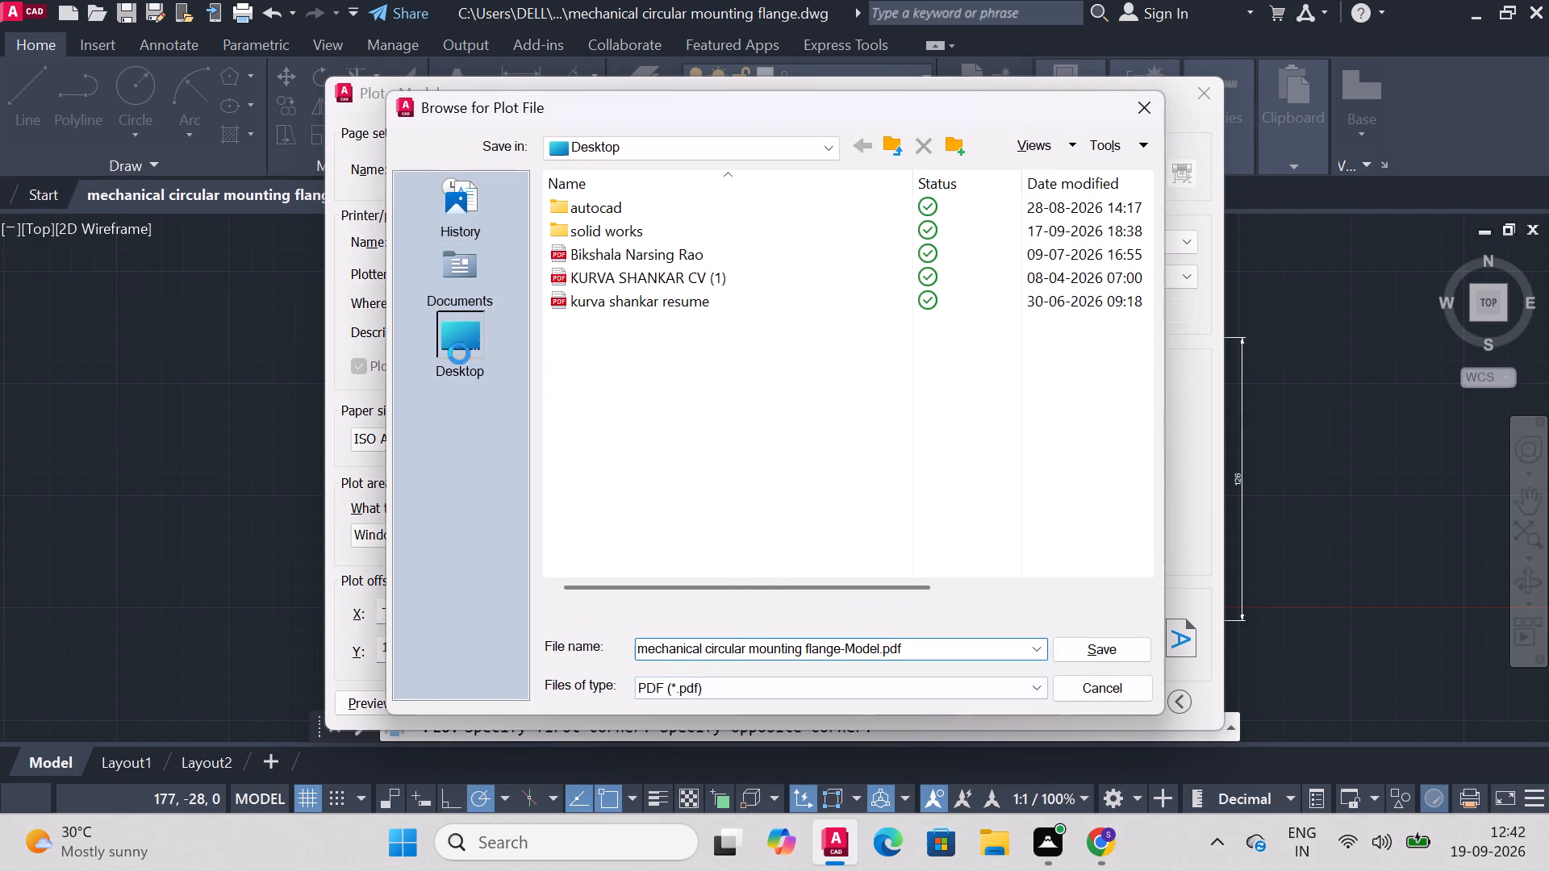
click(1114, 643)
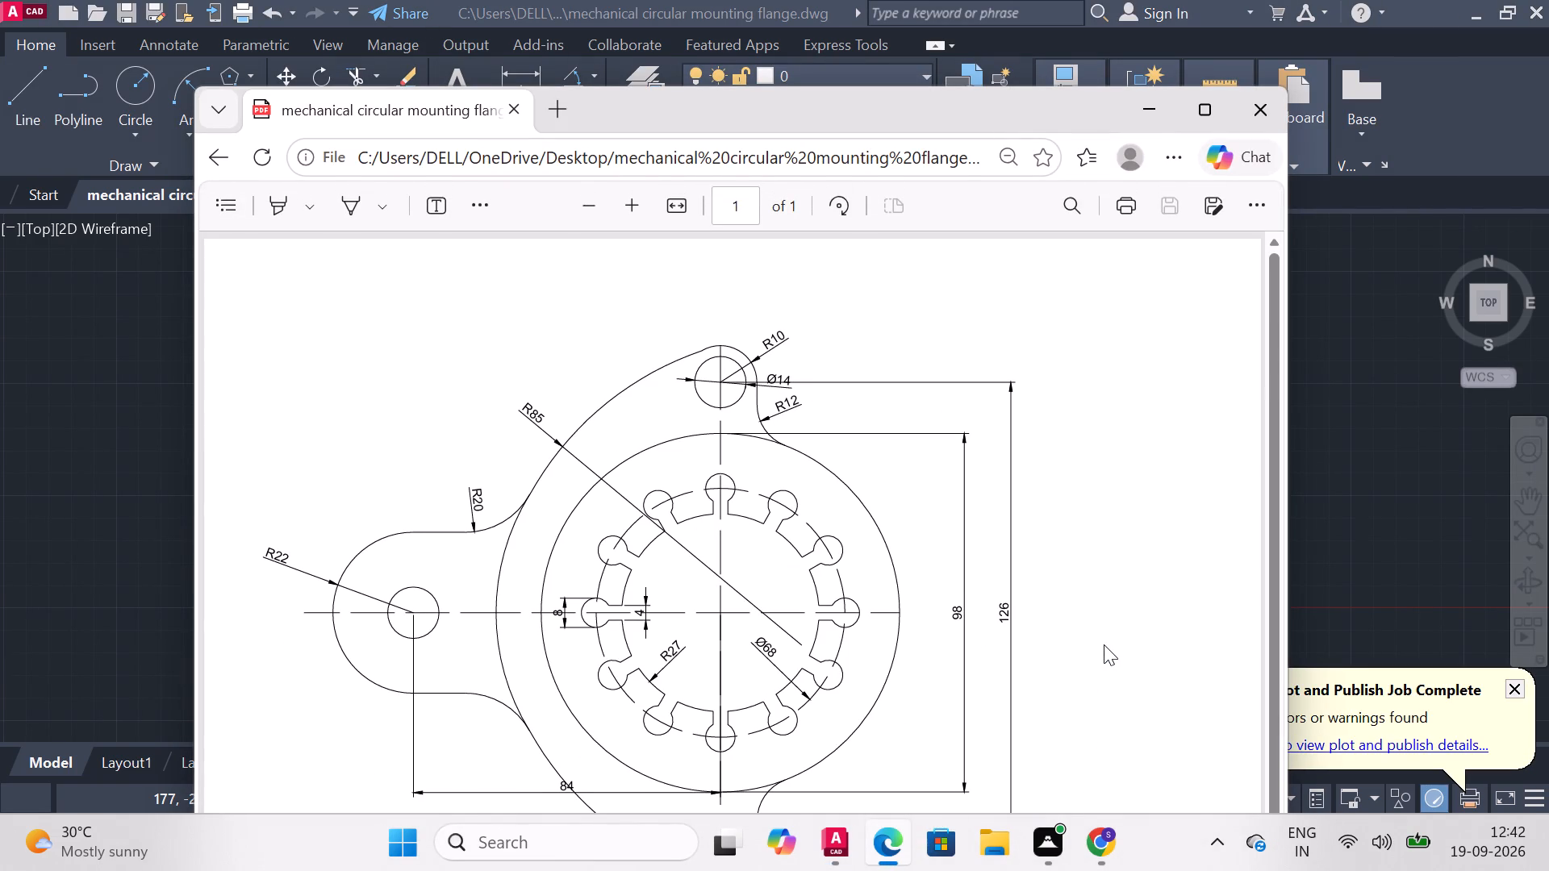
scroll(938, 516, down, 2)
scroll(934, 603, down, 1)
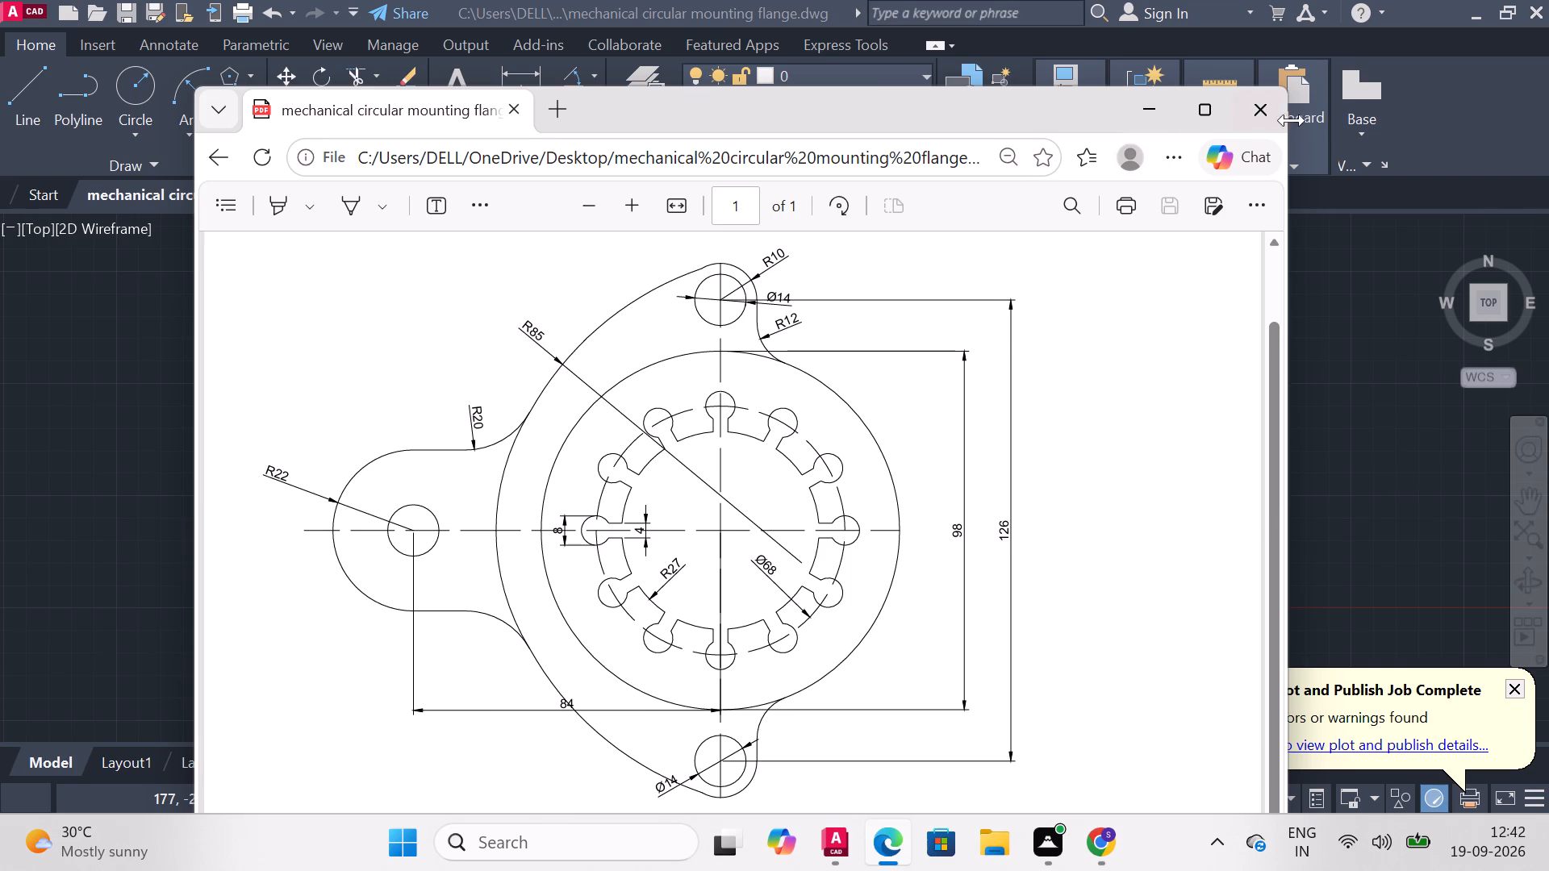
click(1269, 120)
Start a new blank drawing and close the mechanical circular mounting flange drawing.
click(397, 200)
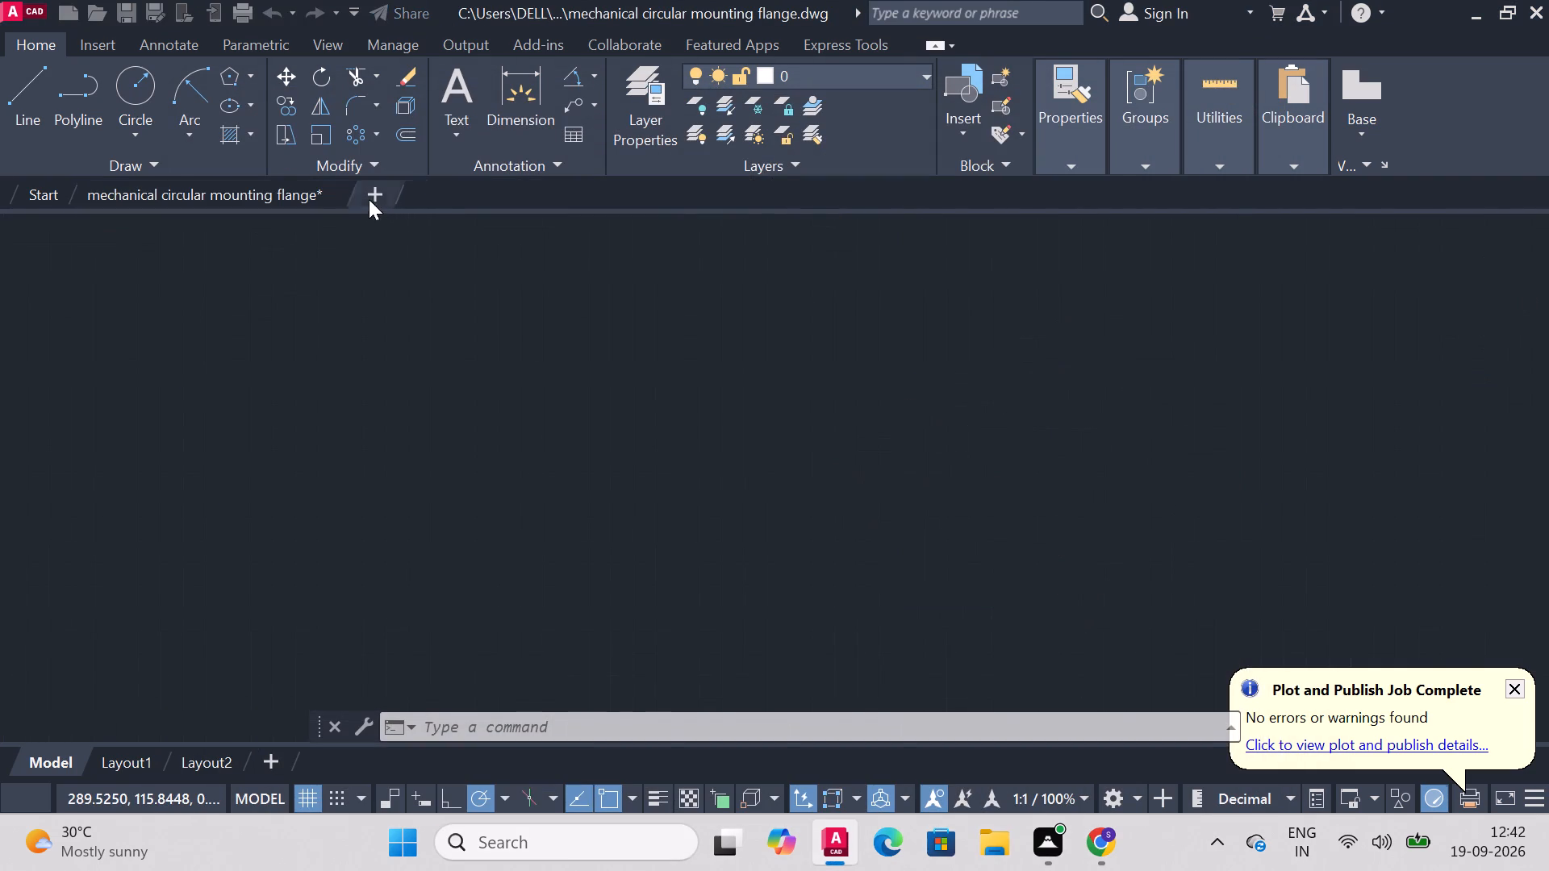
click(332, 190)
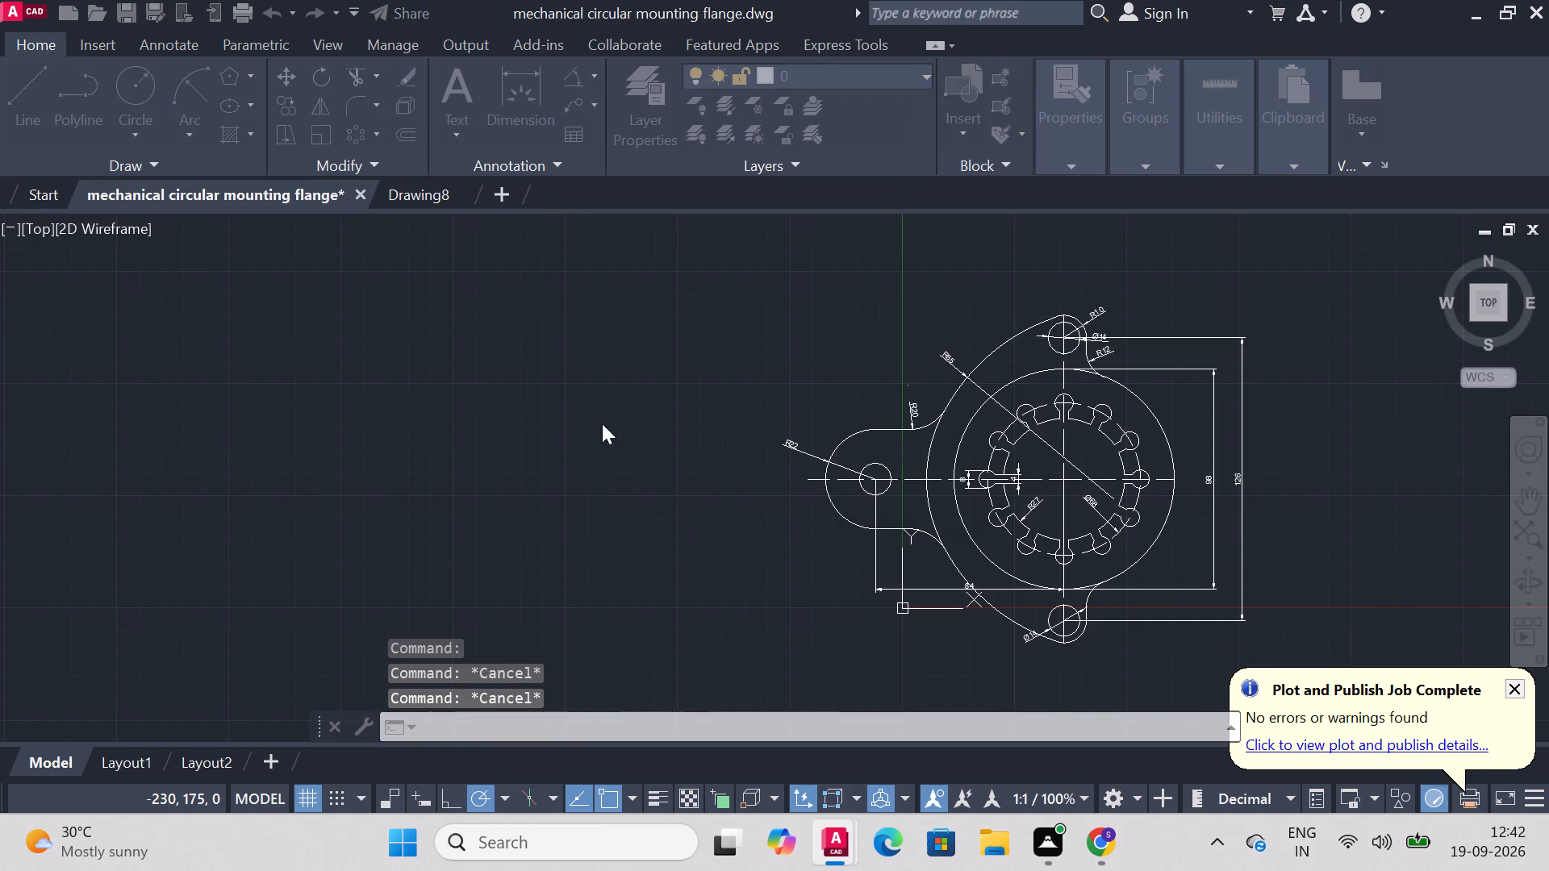
click(749, 468)
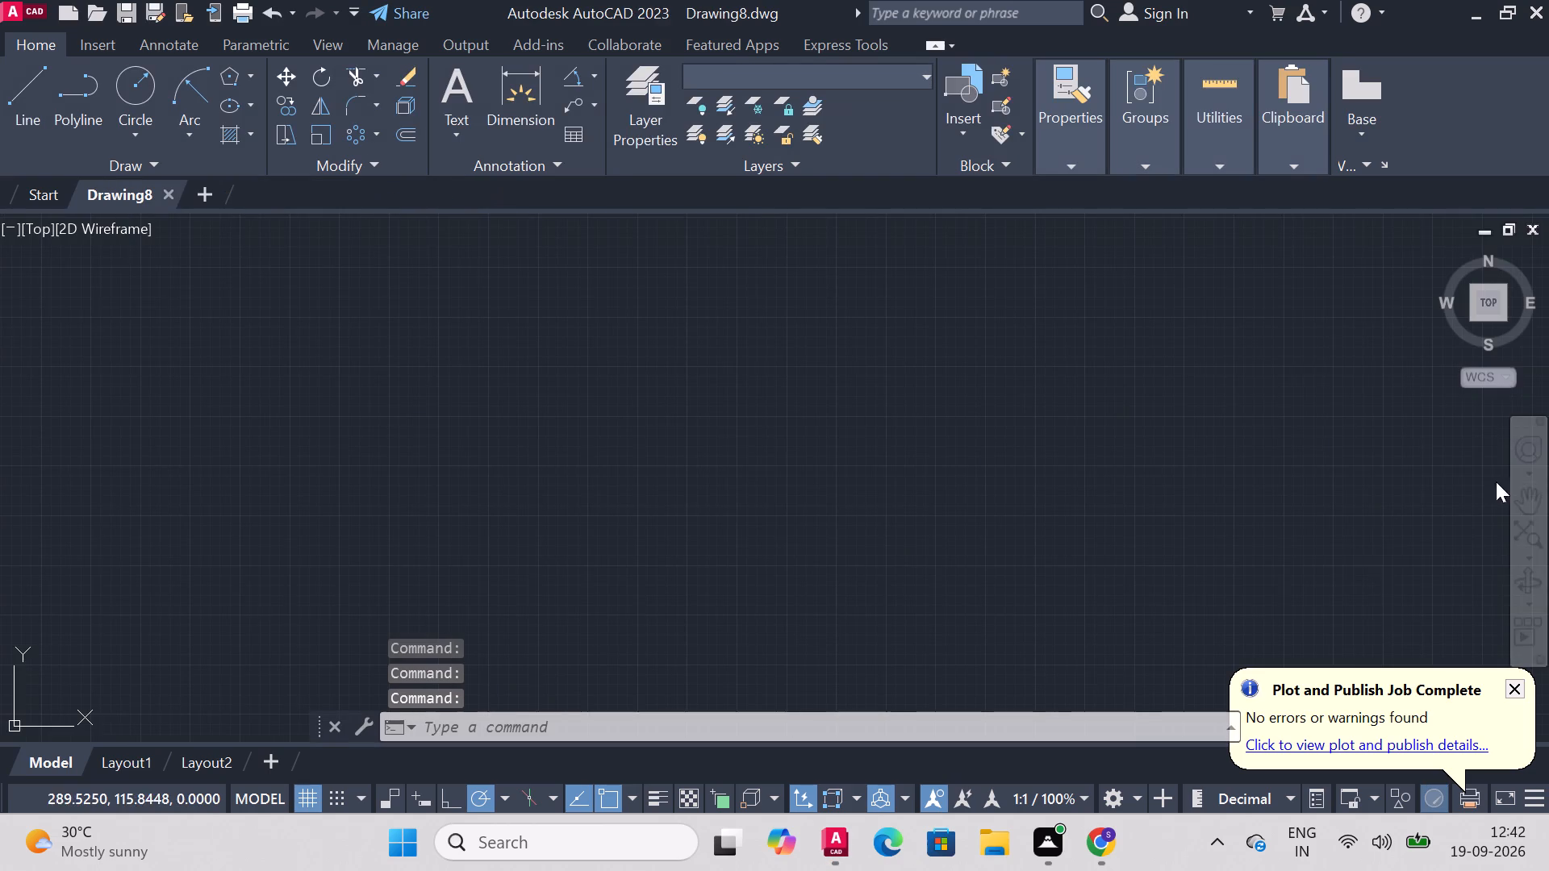